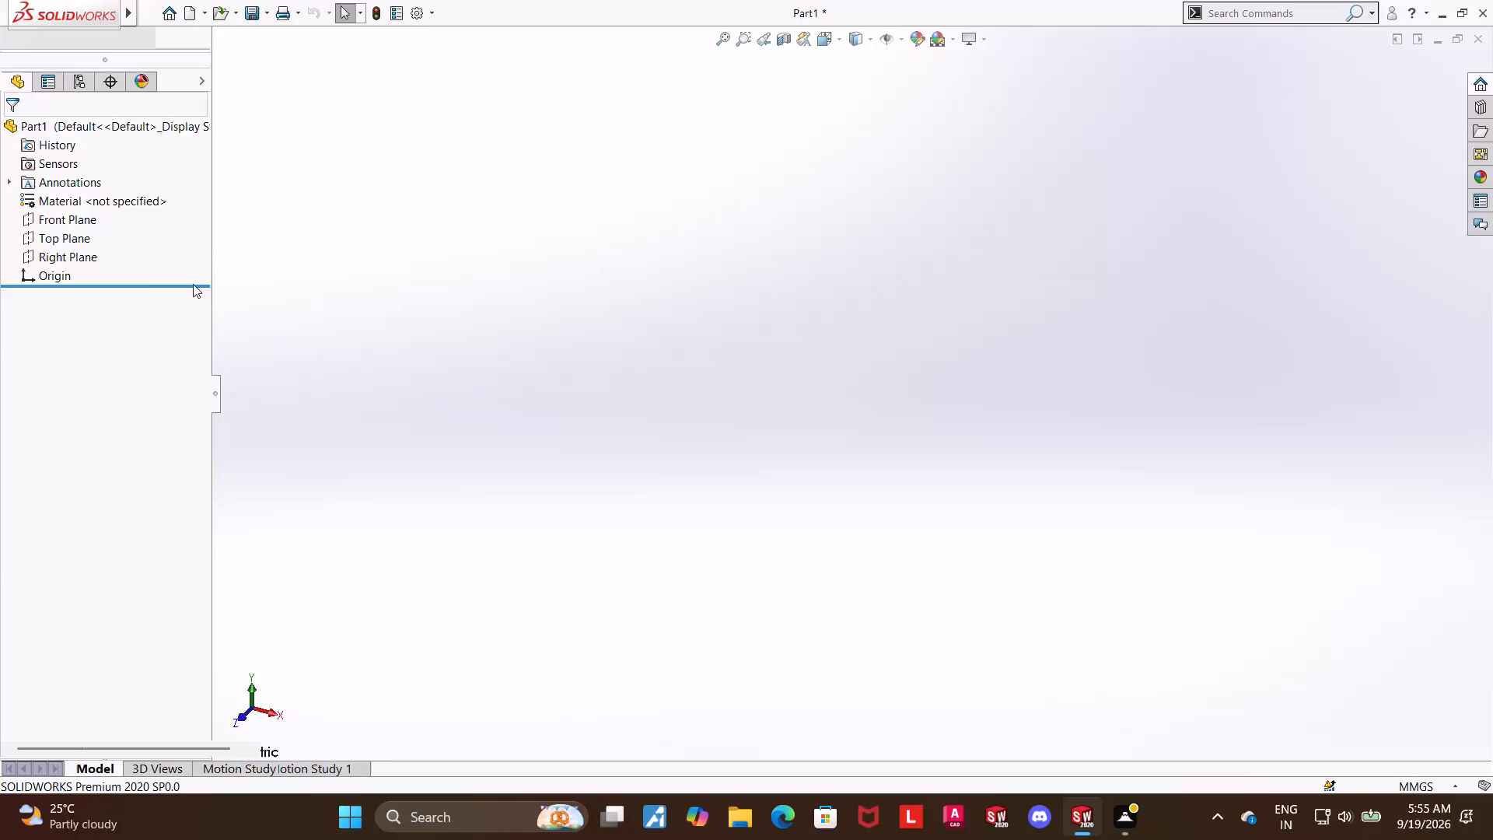
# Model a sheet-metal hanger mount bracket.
# Sketch a center rectangle about 242 mm wide on the Top Plane, centred on the origin.
pyautogui.click(55, 239)
pyautogui.doubleClick(124, 303)
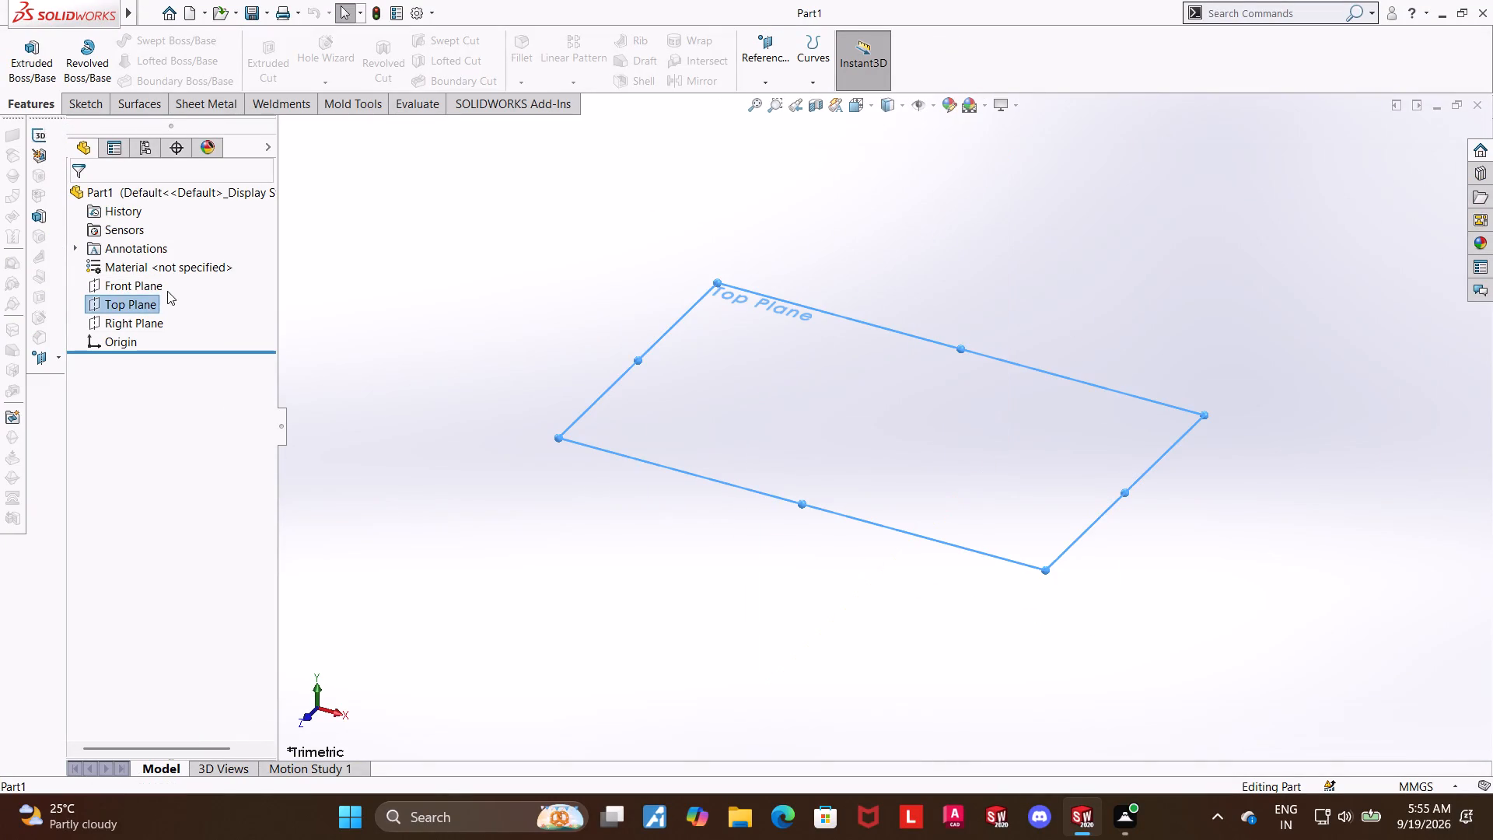
pyautogui.click(149, 301)
pyautogui.click(166, 277)
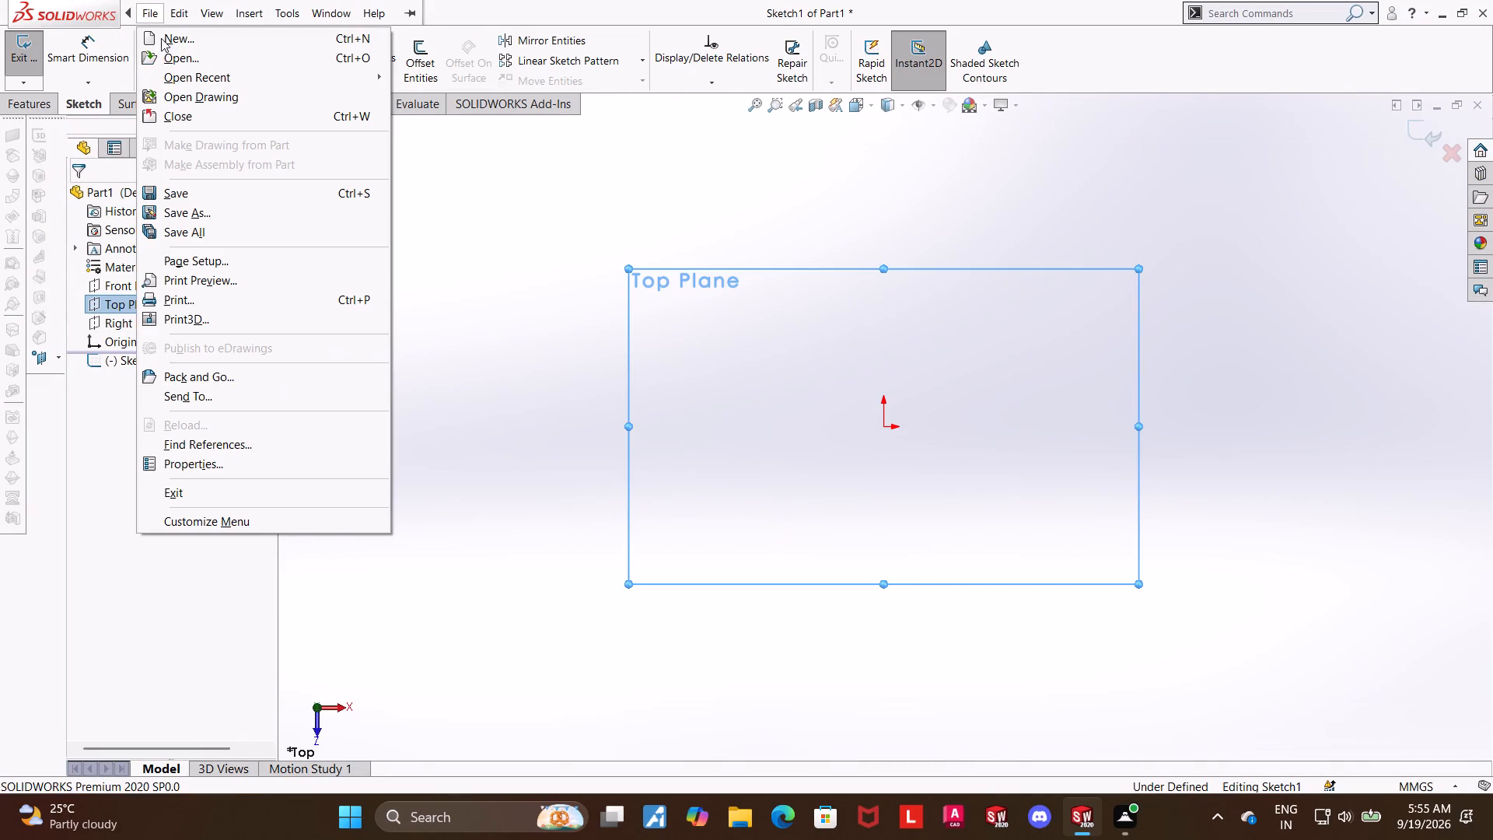
pyautogui.click(525, 206)
pyautogui.click(152, 61)
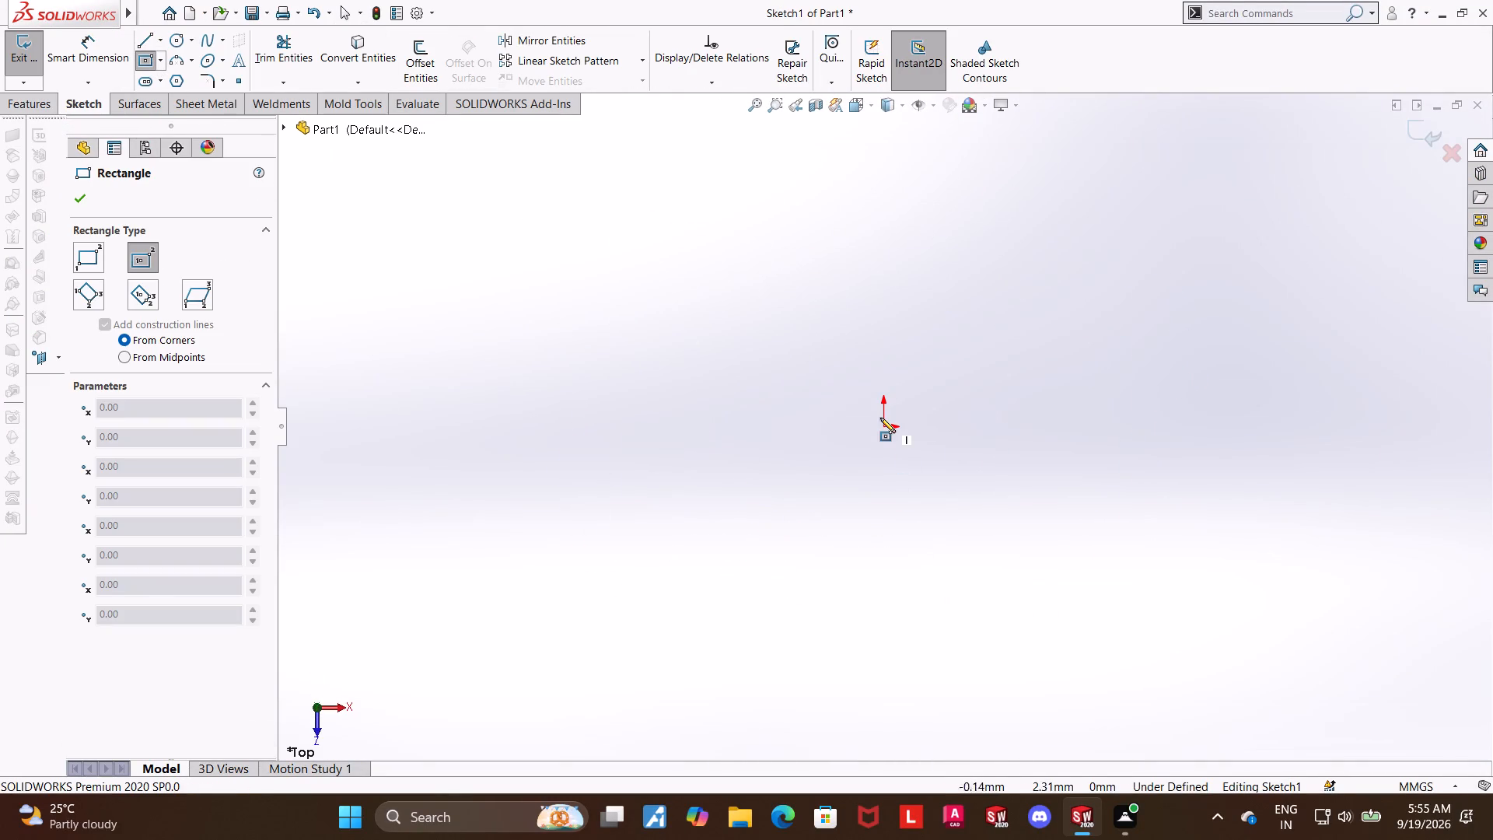
pyautogui.click(883, 428)
pyautogui.click(1231, 324)
pyautogui.press('Escape')
pyautogui.press('Escape')
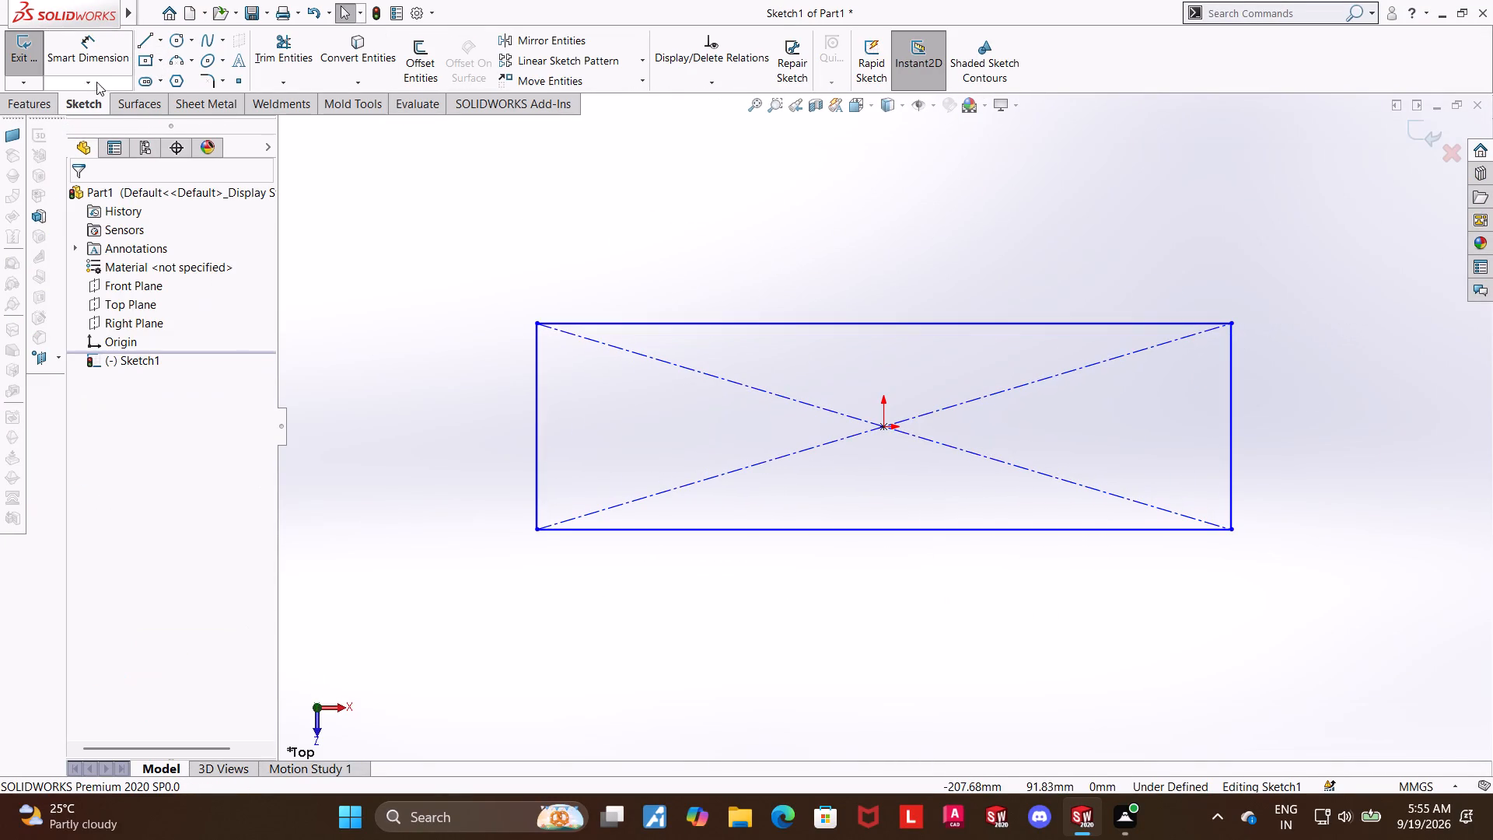
# Dimension the rectangle's horizontal side to 360 mm.
pyautogui.click(79, 38)
pyautogui.click(746, 530)
pyautogui.click(736, 573)
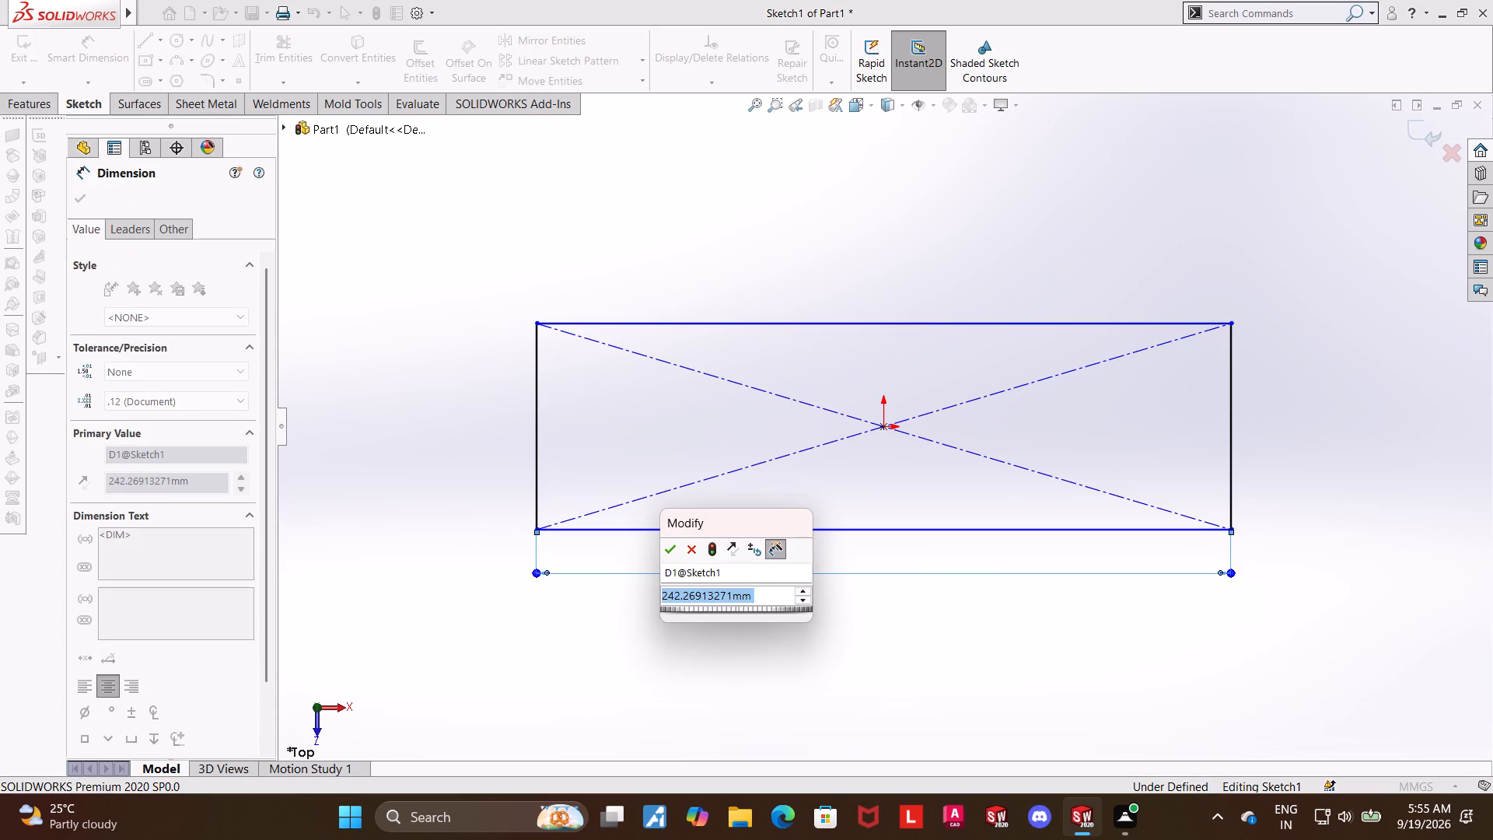
pyautogui.write('36-')
pyautogui.press('Return')
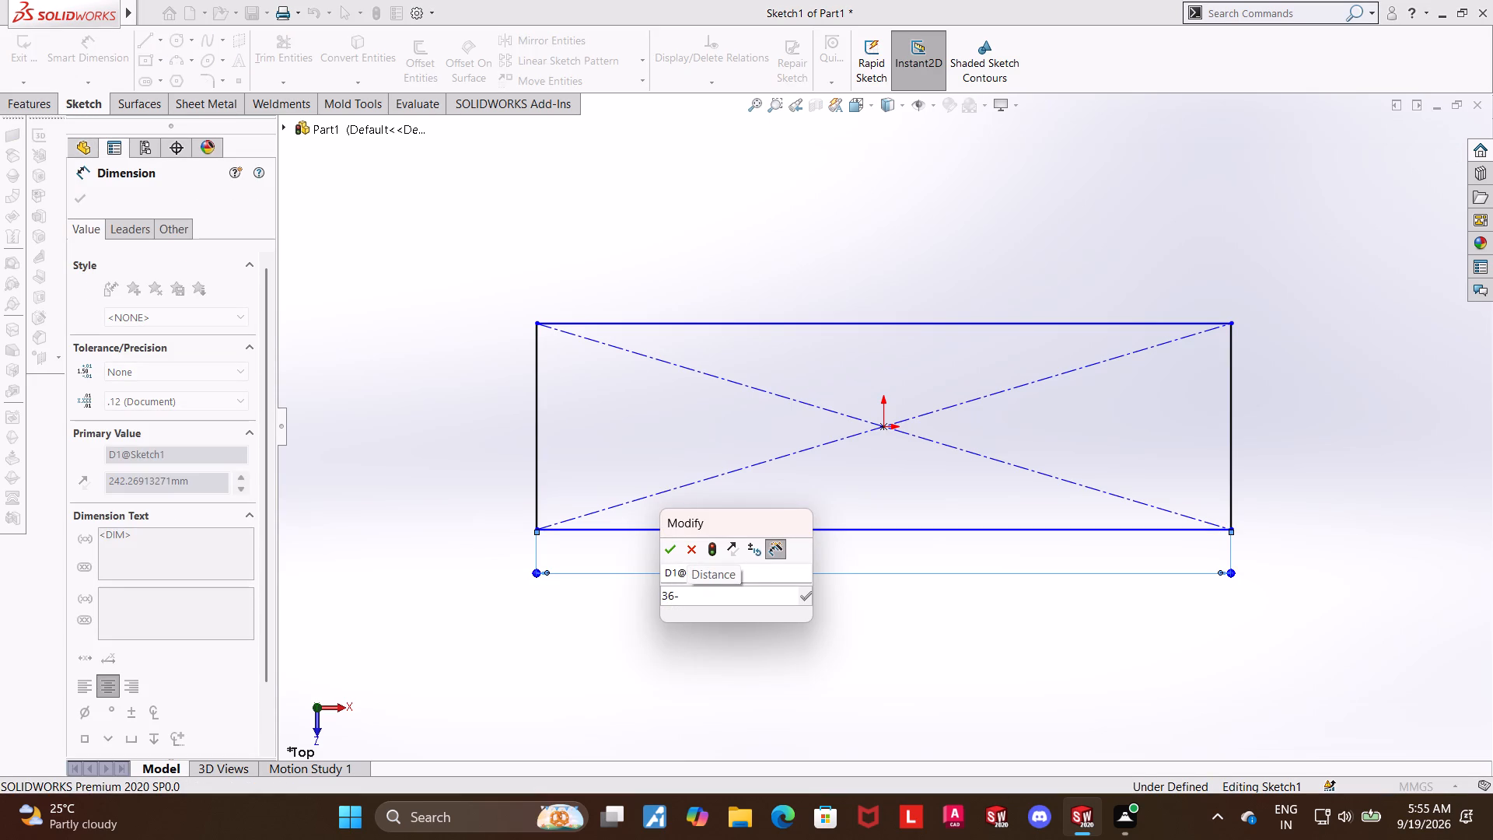
pyautogui.press('BackSpace')
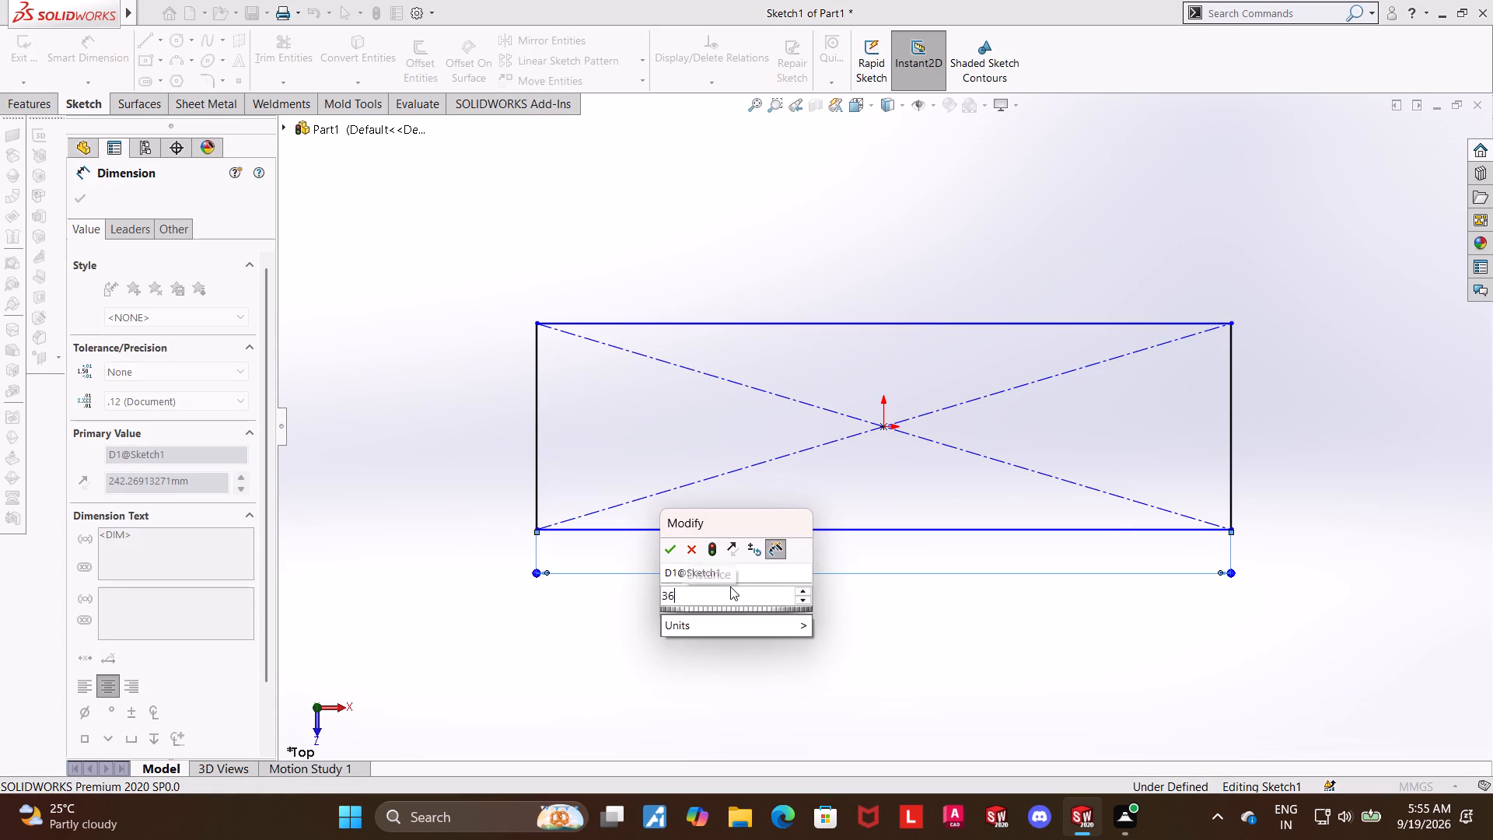
pyautogui.press('0')
pyautogui.press('Return')
pyautogui.press('Escape')
# Dimension the rectangle's vertical side to 200 mm and exit the sketch.
pyautogui.click(88, 69)
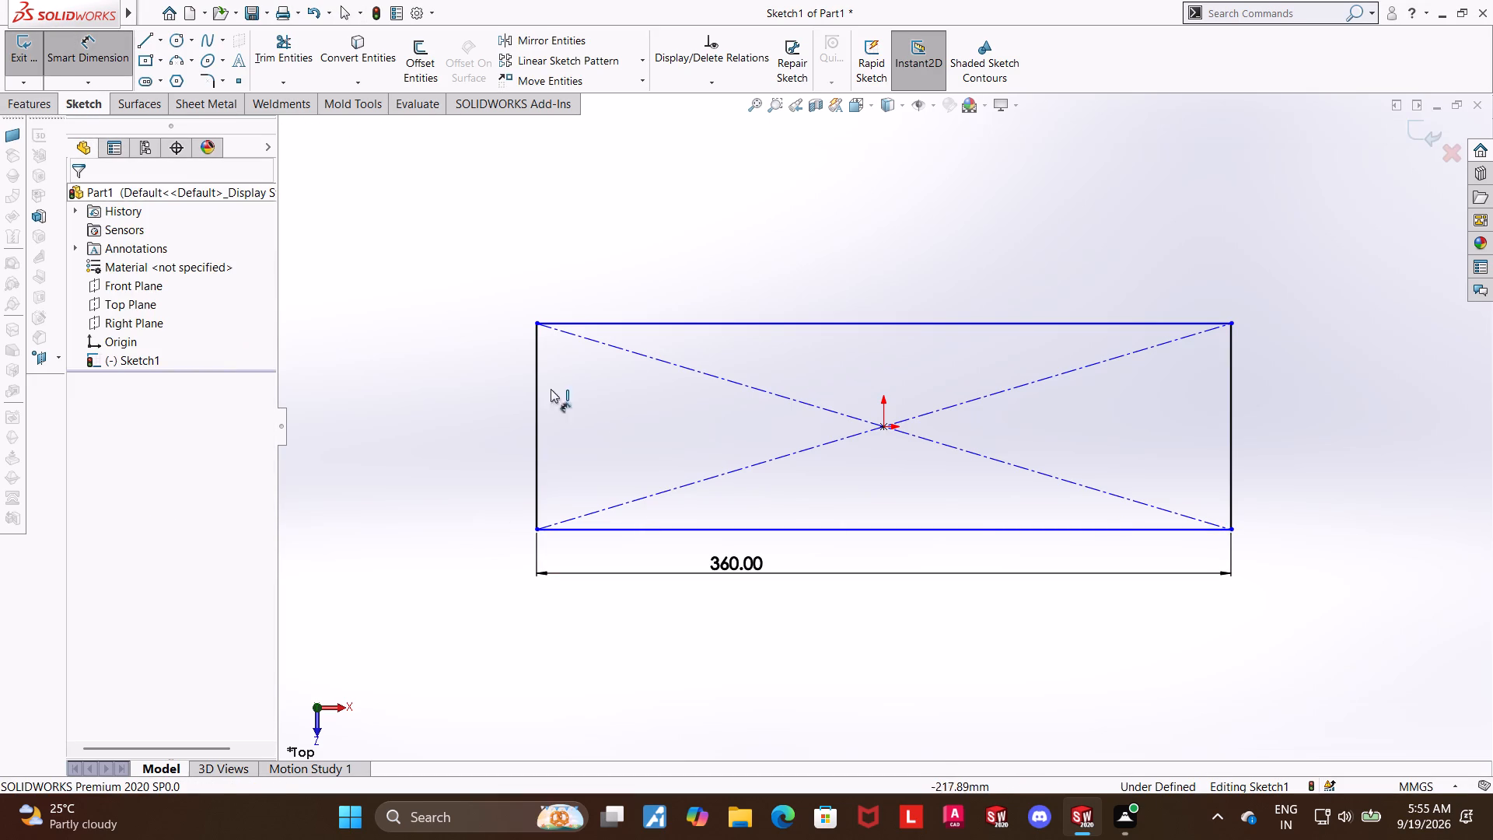
pyautogui.click(537, 418)
pyautogui.click(453, 416)
pyautogui.write('2--')
pyautogui.press('BackSpace')
pyautogui.press('BackSpace')
pyautogui.write('00')
pyautogui.press('Return')
pyautogui.press('Escape')
pyautogui.scroll(5, 812, 464)
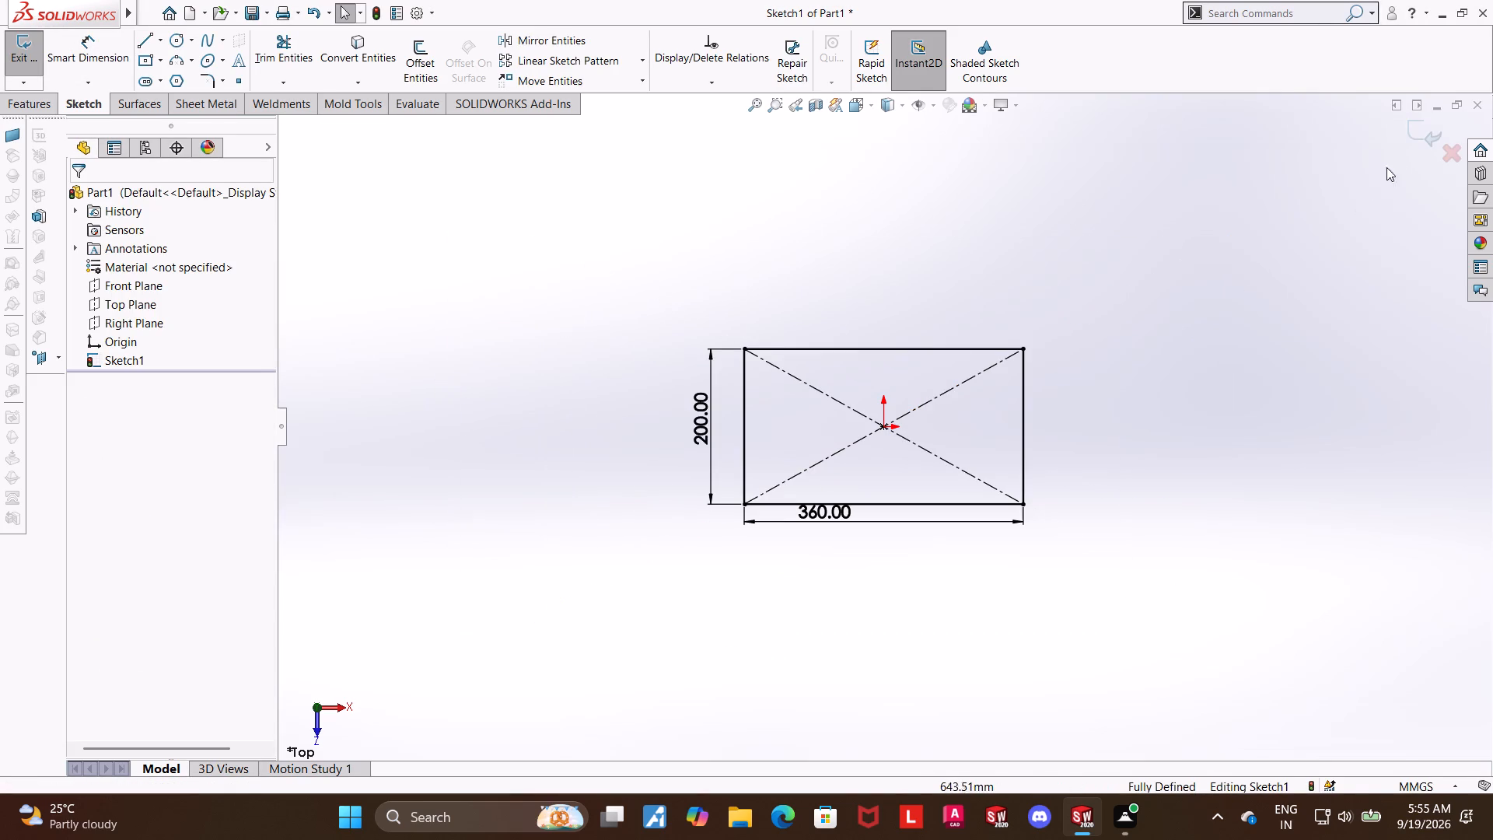
pyautogui.click(1421, 130)
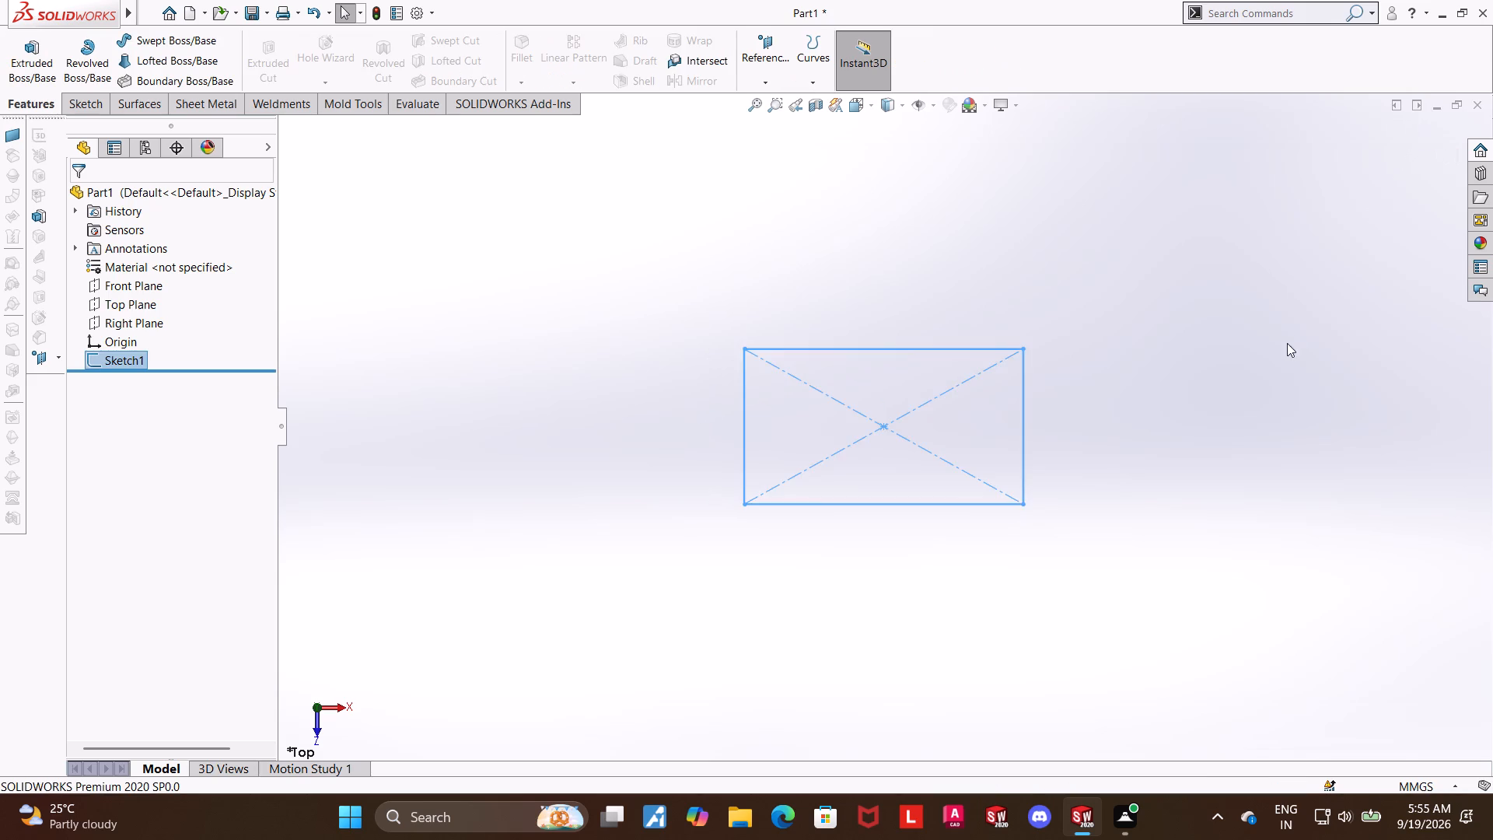
# Create a sheet metal base flange from the rectangle sketch with 10 mm thickness and Tear auto relief.
pyautogui.moveTo(1246, 372); pyautogui.dragTo(1191, 454, button='middle')
pyautogui.scroll(1, 1061, 499)
pyautogui.click(194, 104)
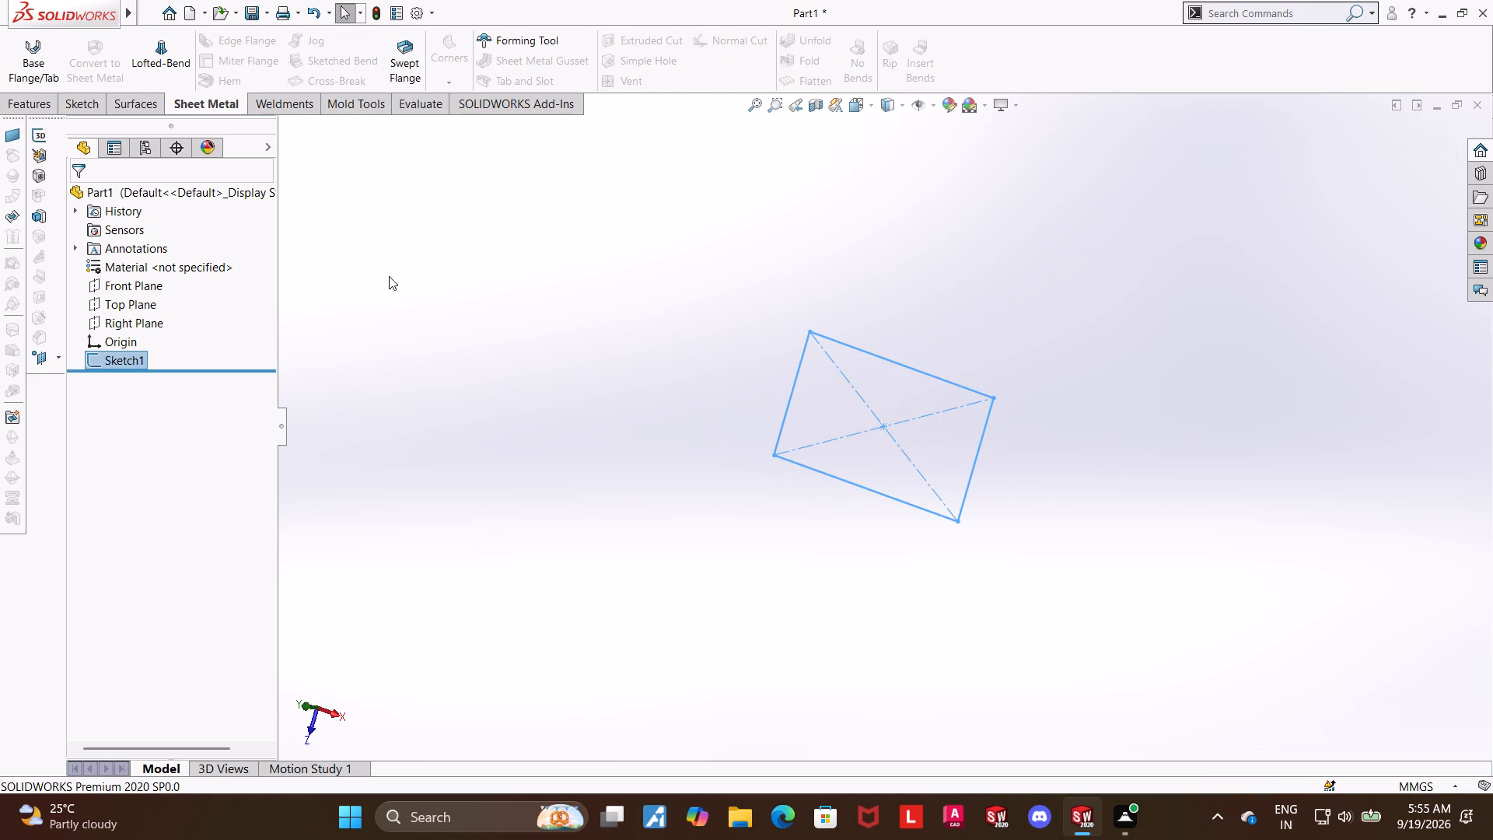
pyautogui.moveTo(384, 307); pyautogui.dragTo(465, 191, button='middle')
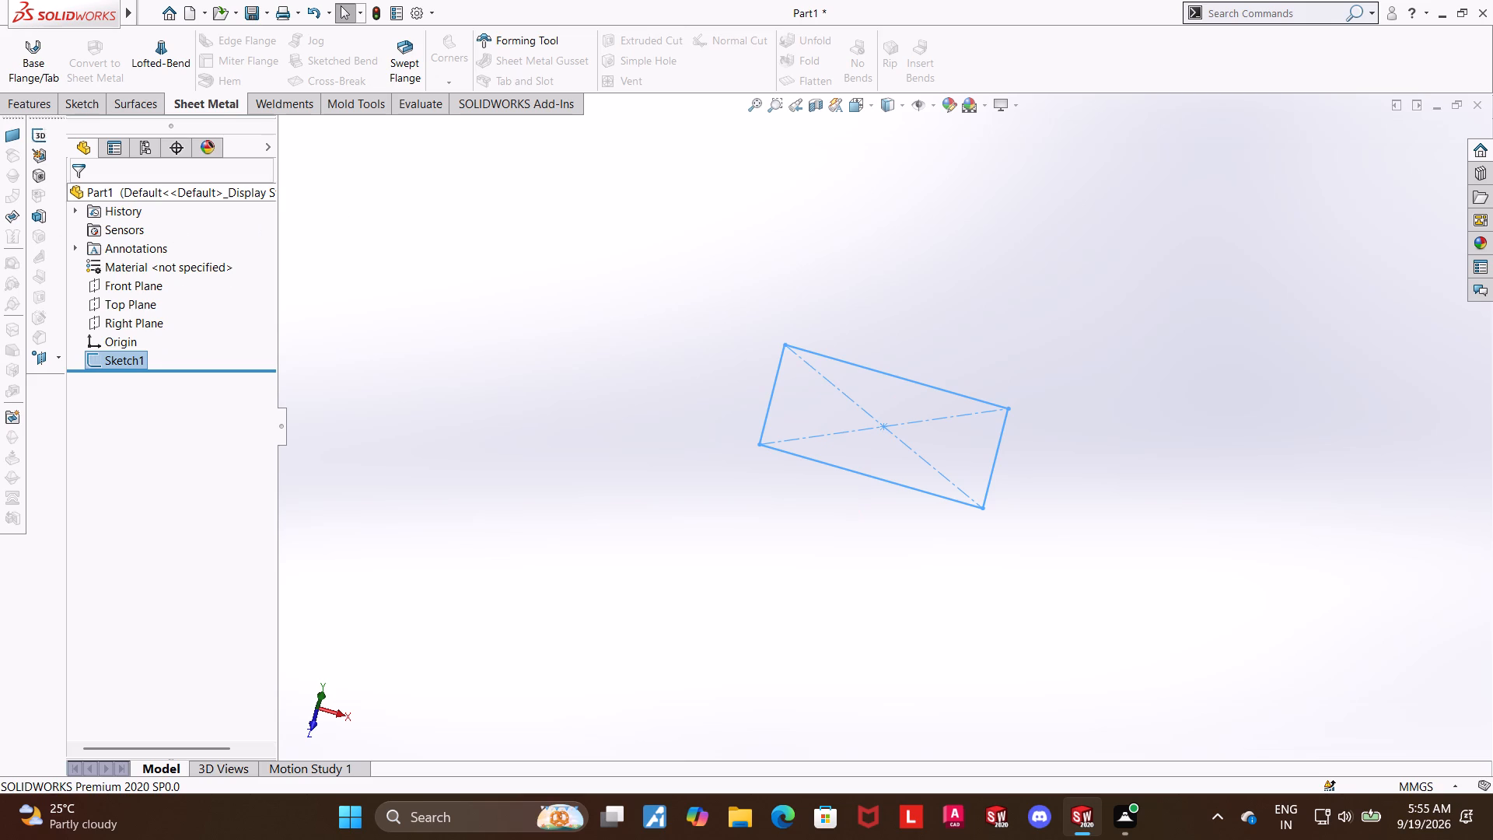
pyautogui.click(25, 66)
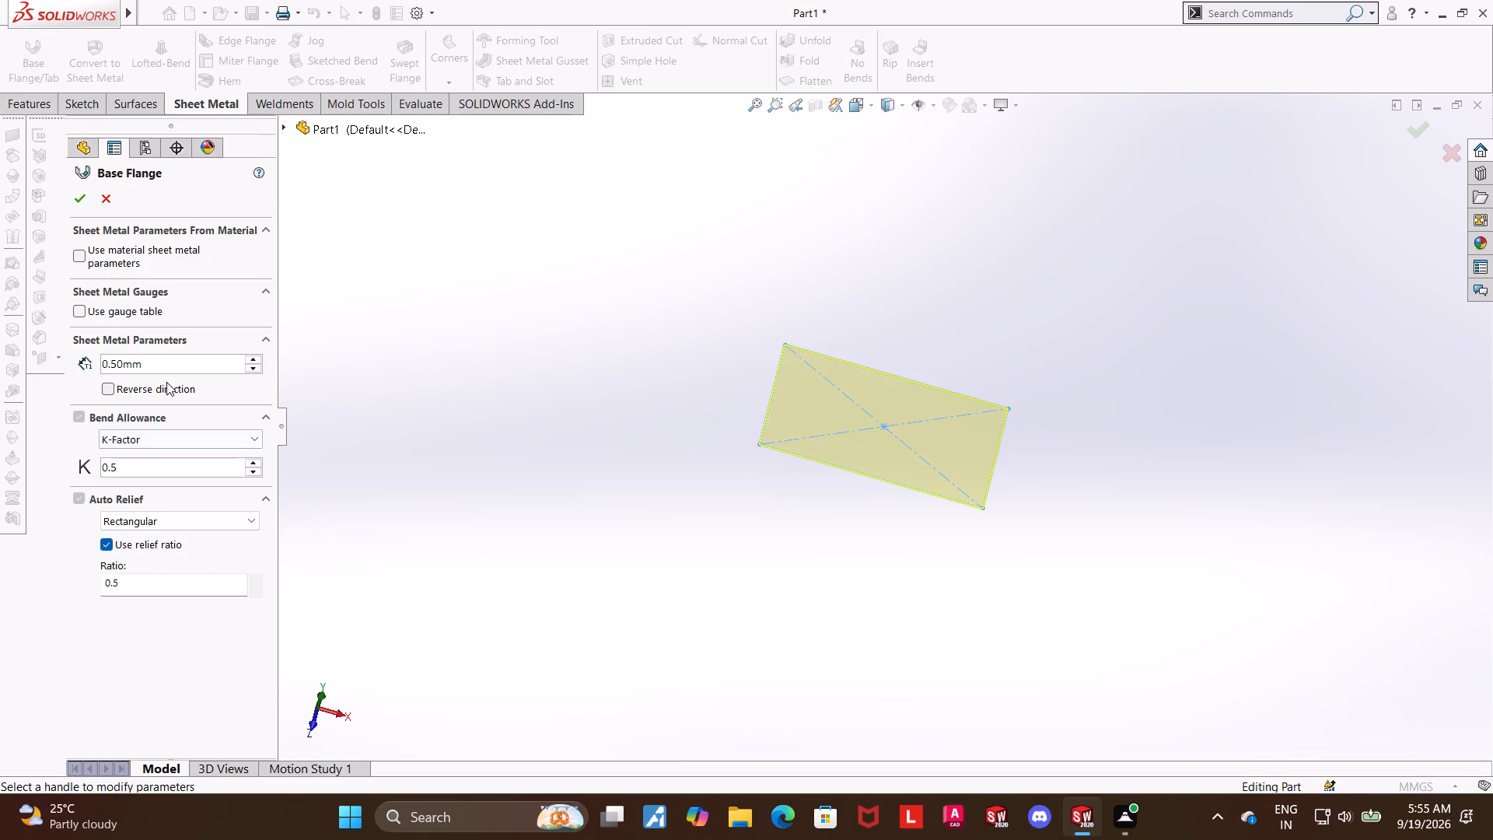
pyautogui.moveTo(170, 357); pyautogui.dragTo(72, 356)
pyautogui.press('1')
pyautogui.press('0')
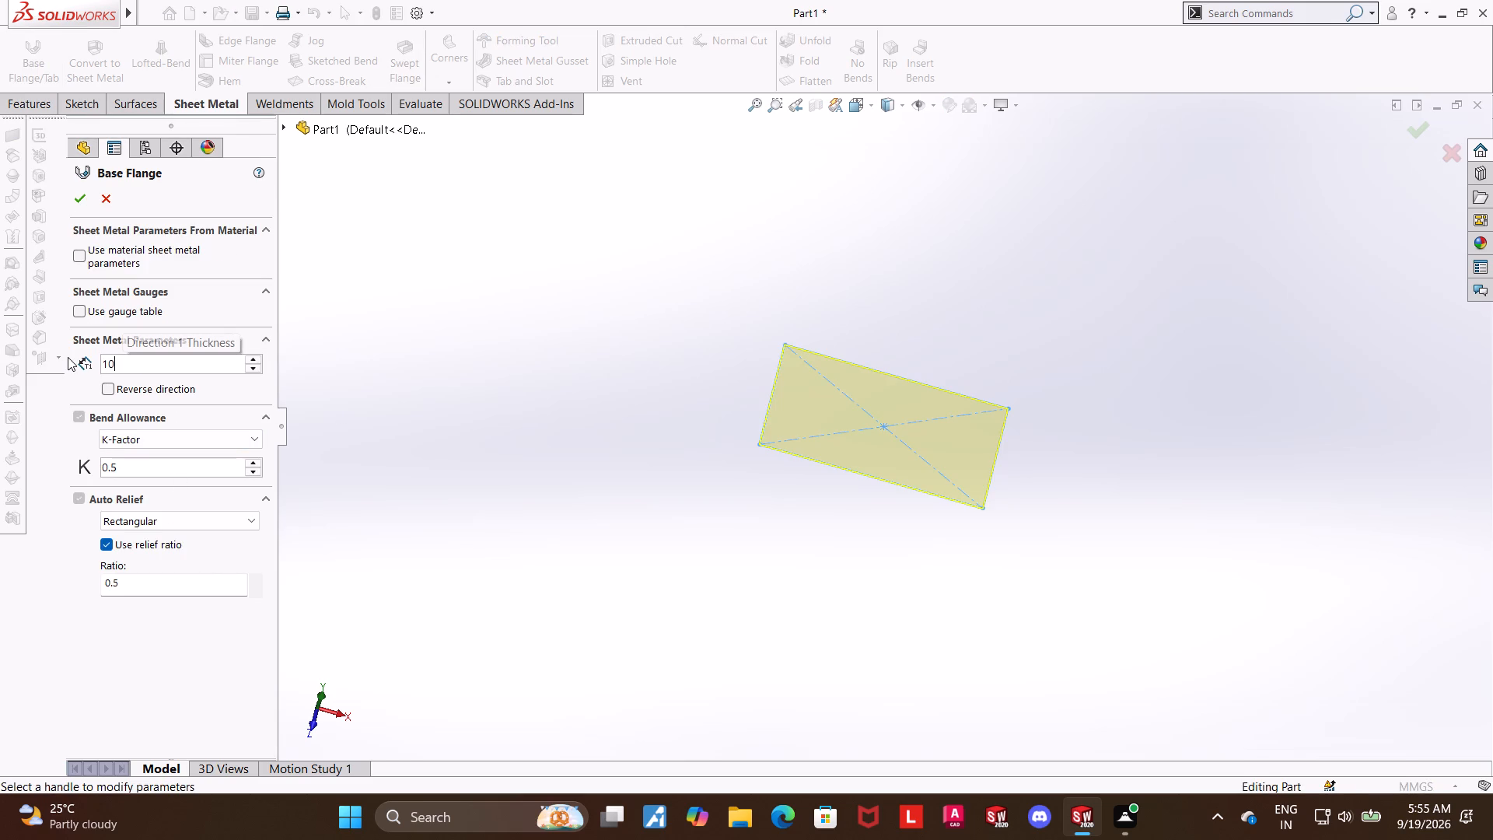
pyautogui.press('Return')
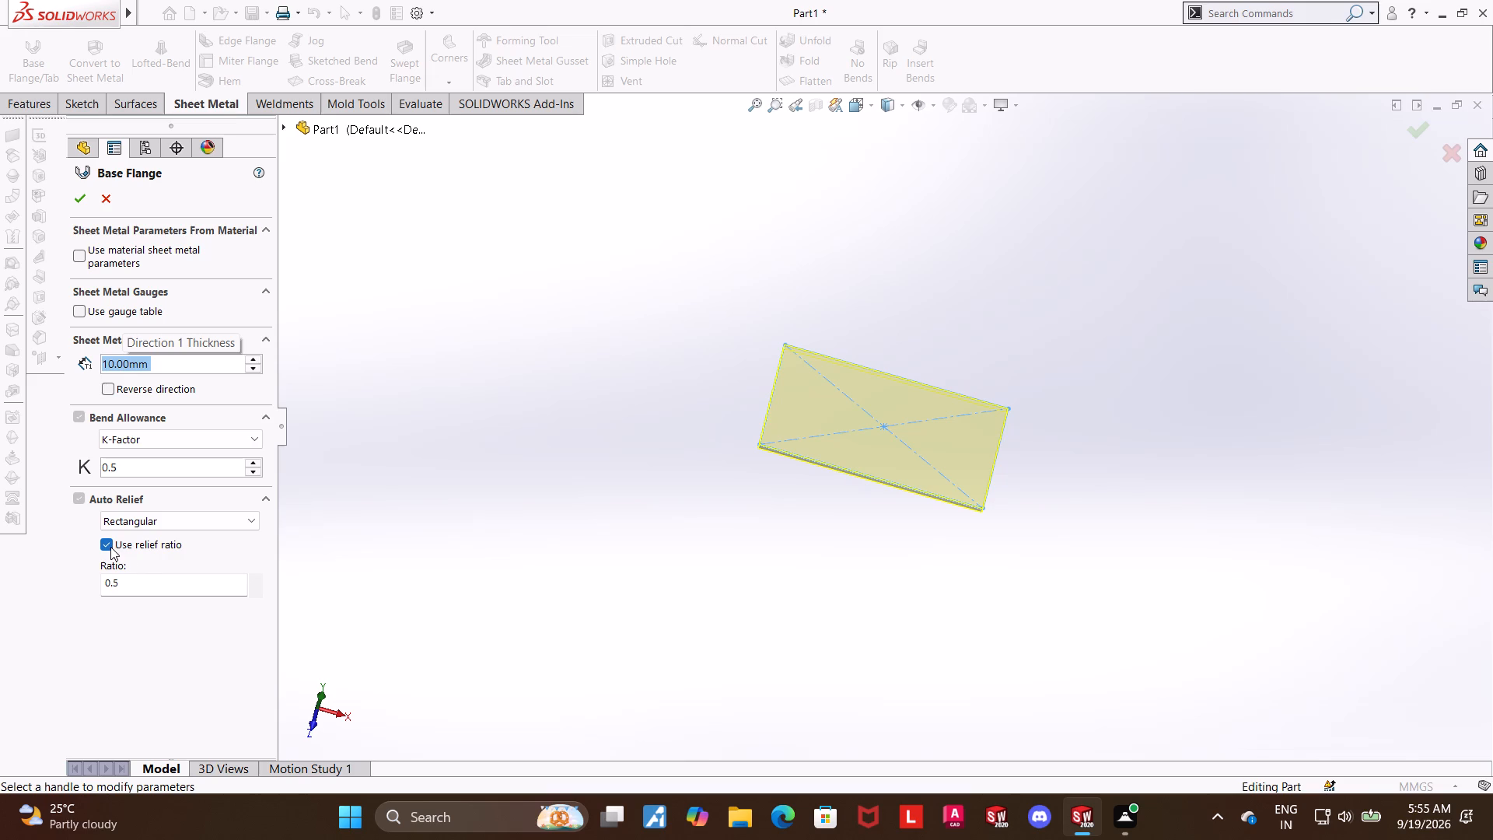
pyautogui.click(128, 522)
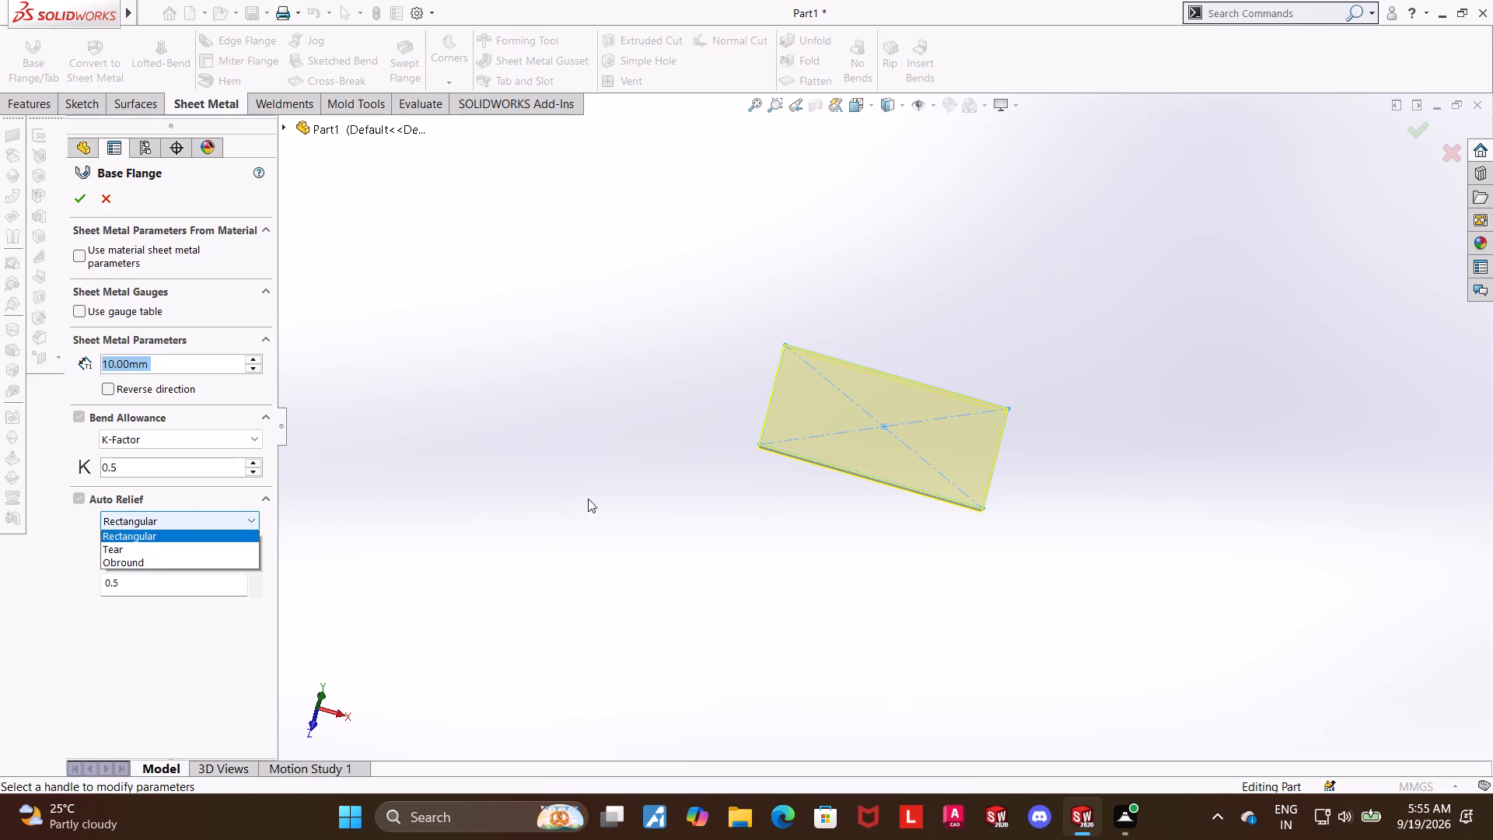
pyautogui.click(215, 555)
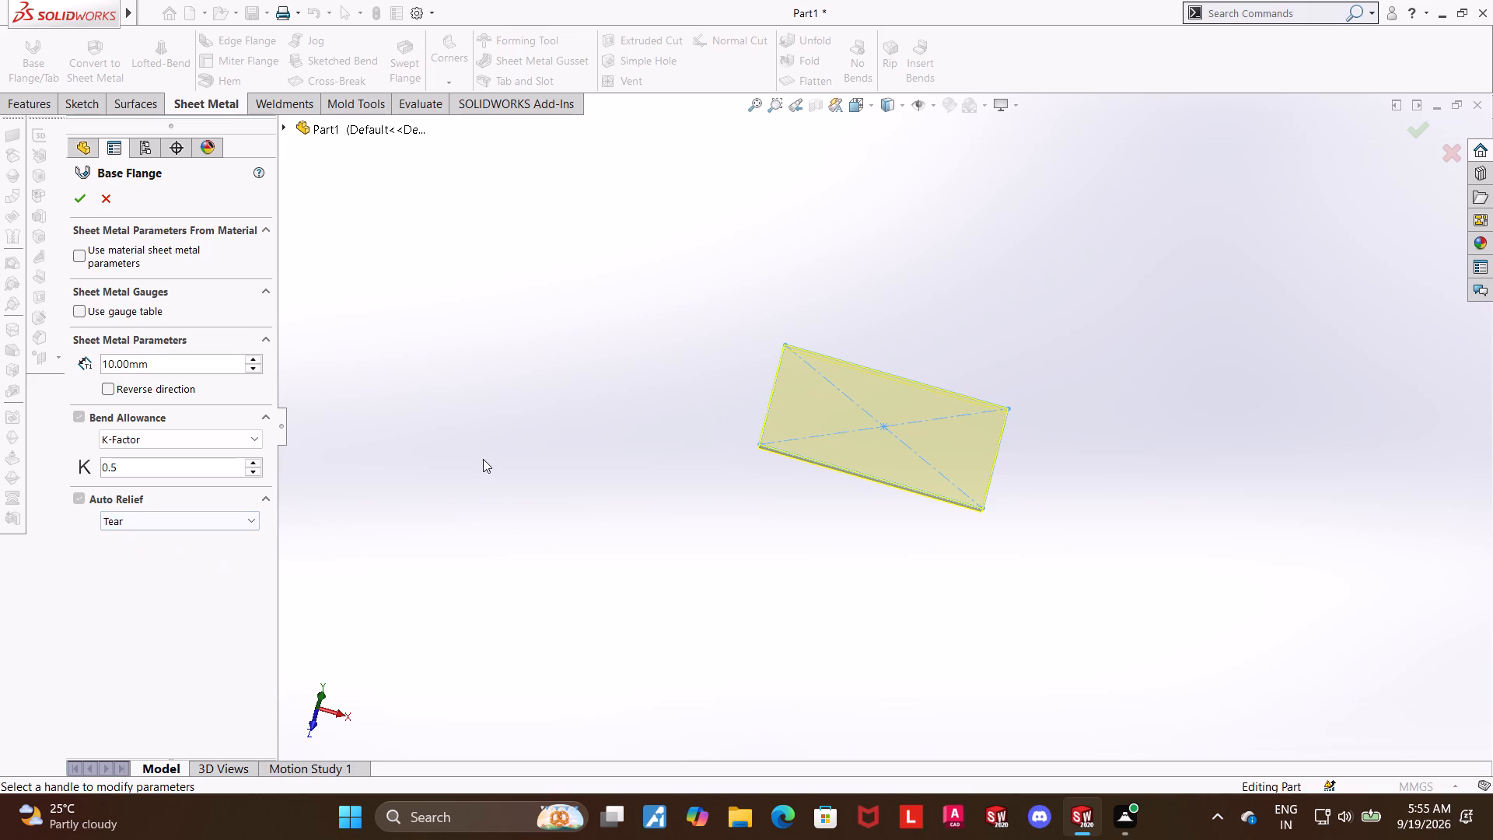
pyautogui.doubleClick(74, 205)
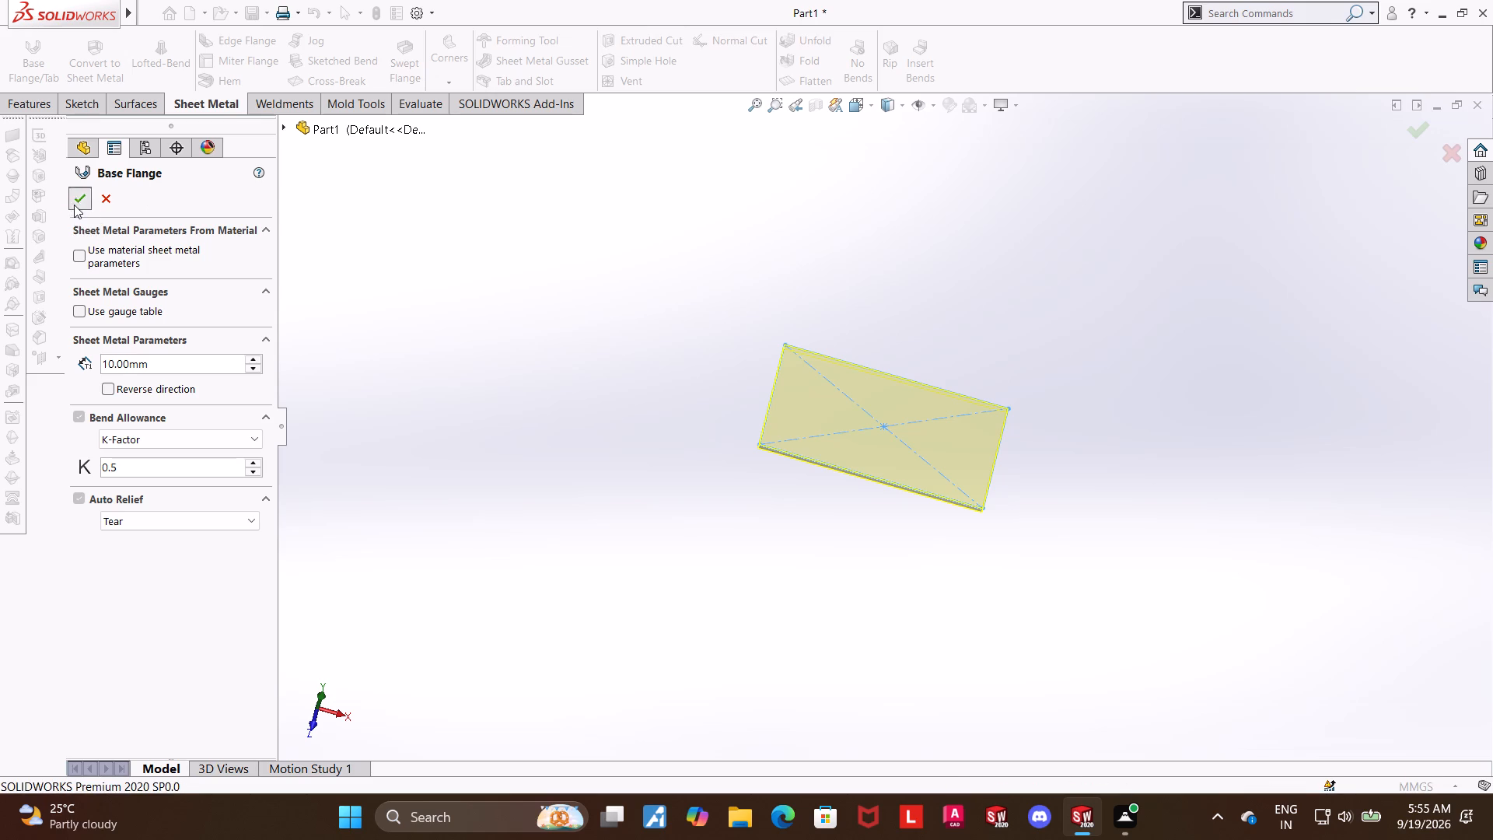
# Start an edge flange pointing downward from the plate's front 360 mm edge, with a blind length of 300 mm.
pyautogui.moveTo(1097, 422); pyautogui.dragTo(992, 352, button='middle')
pyautogui.click(1050, 350)
pyautogui.moveTo(1029, 390); pyautogui.dragTo(1131, 310, button='middle')
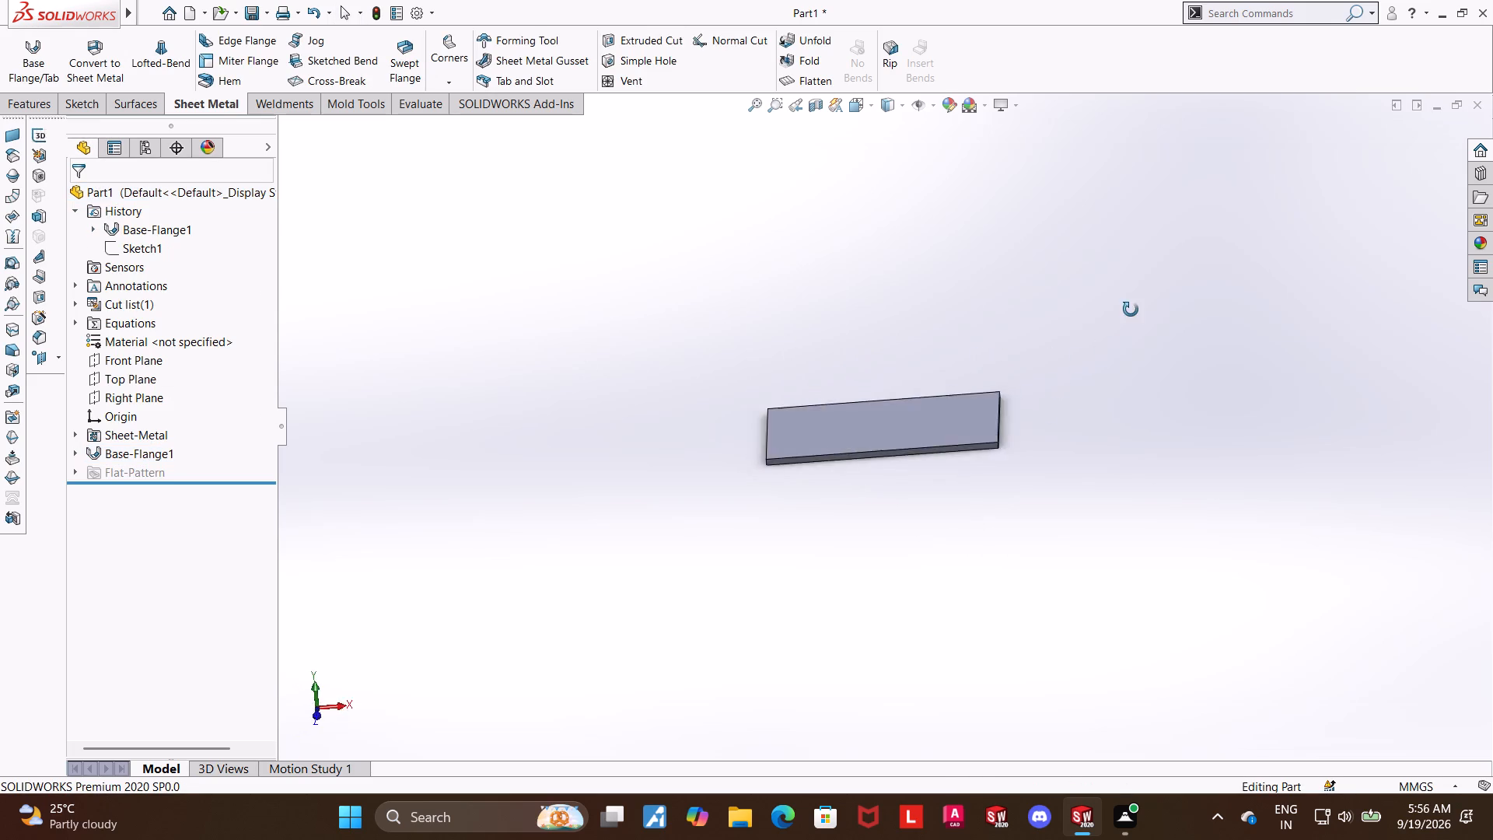
pyautogui.moveTo(1131, 310); pyautogui.dragTo(949, 415, button='middle')
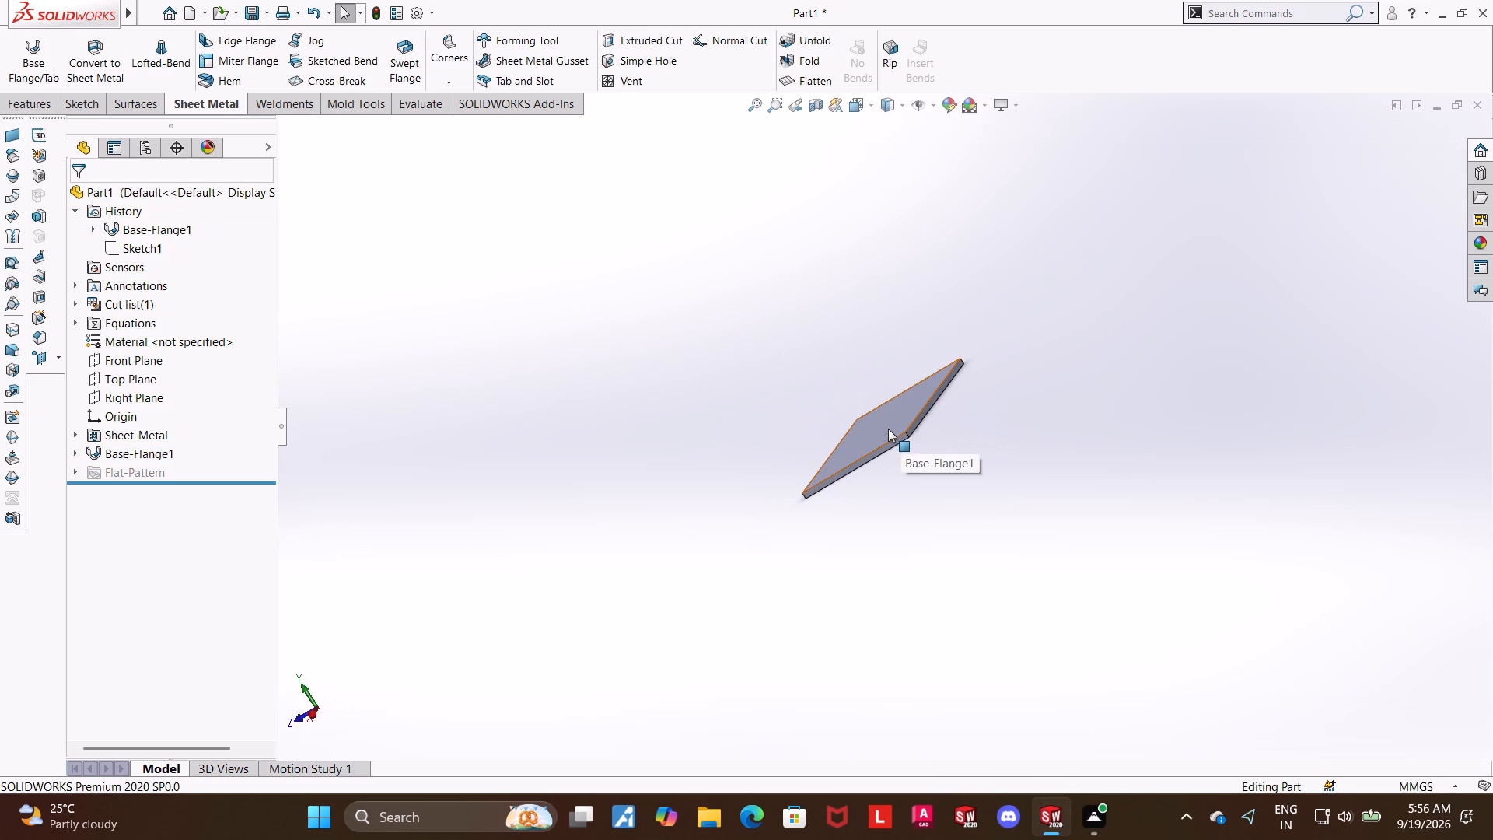
pyautogui.moveTo(907, 478); pyautogui.dragTo(834, 670, button='middle')
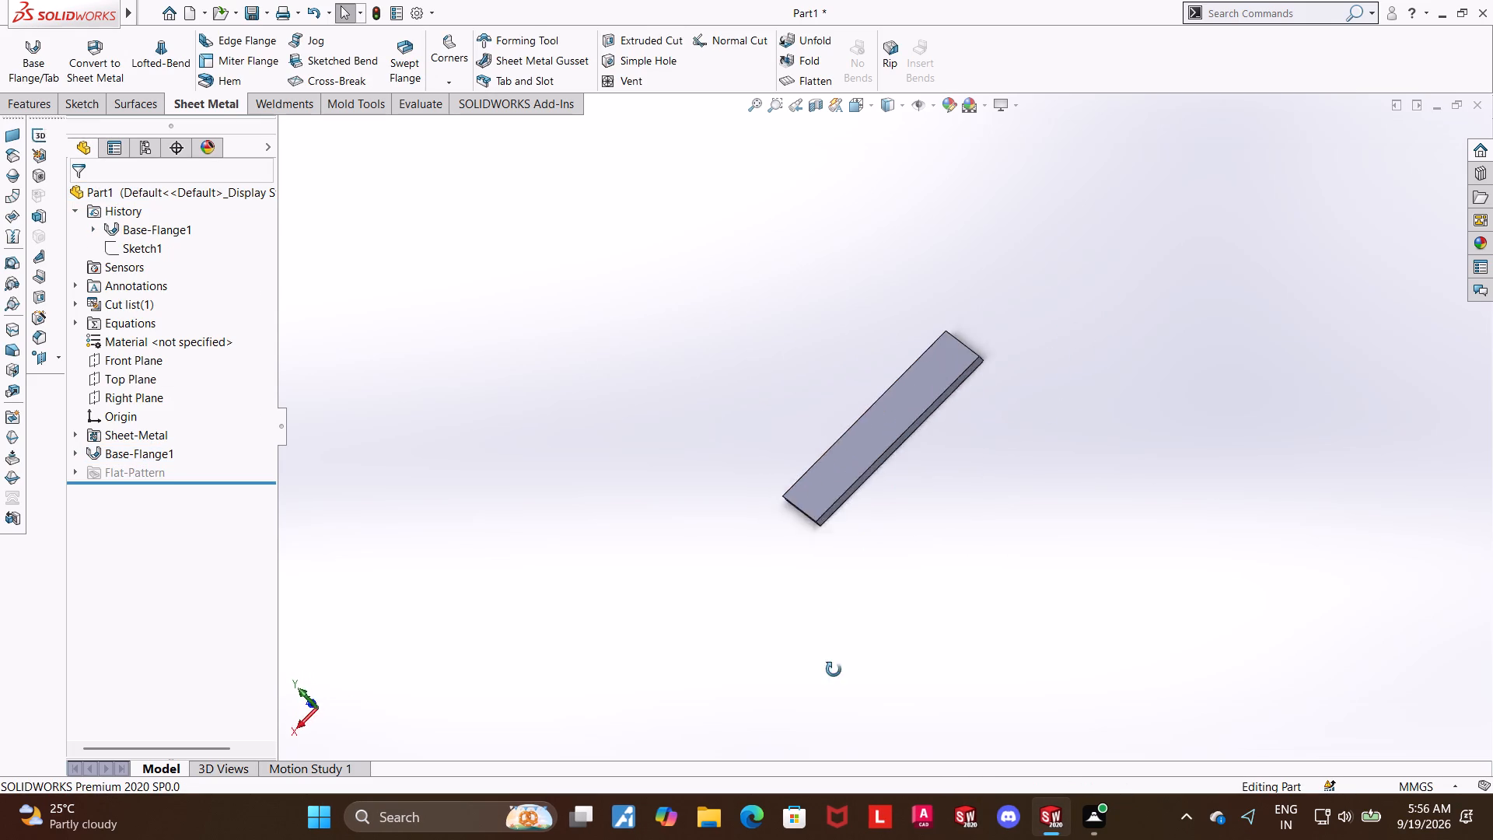
pyautogui.moveTo(834, 670); pyautogui.dragTo(1148, 579, button='middle')
pyautogui.moveTo(1131, 421); pyautogui.dragTo(1101, 479, button='middle')
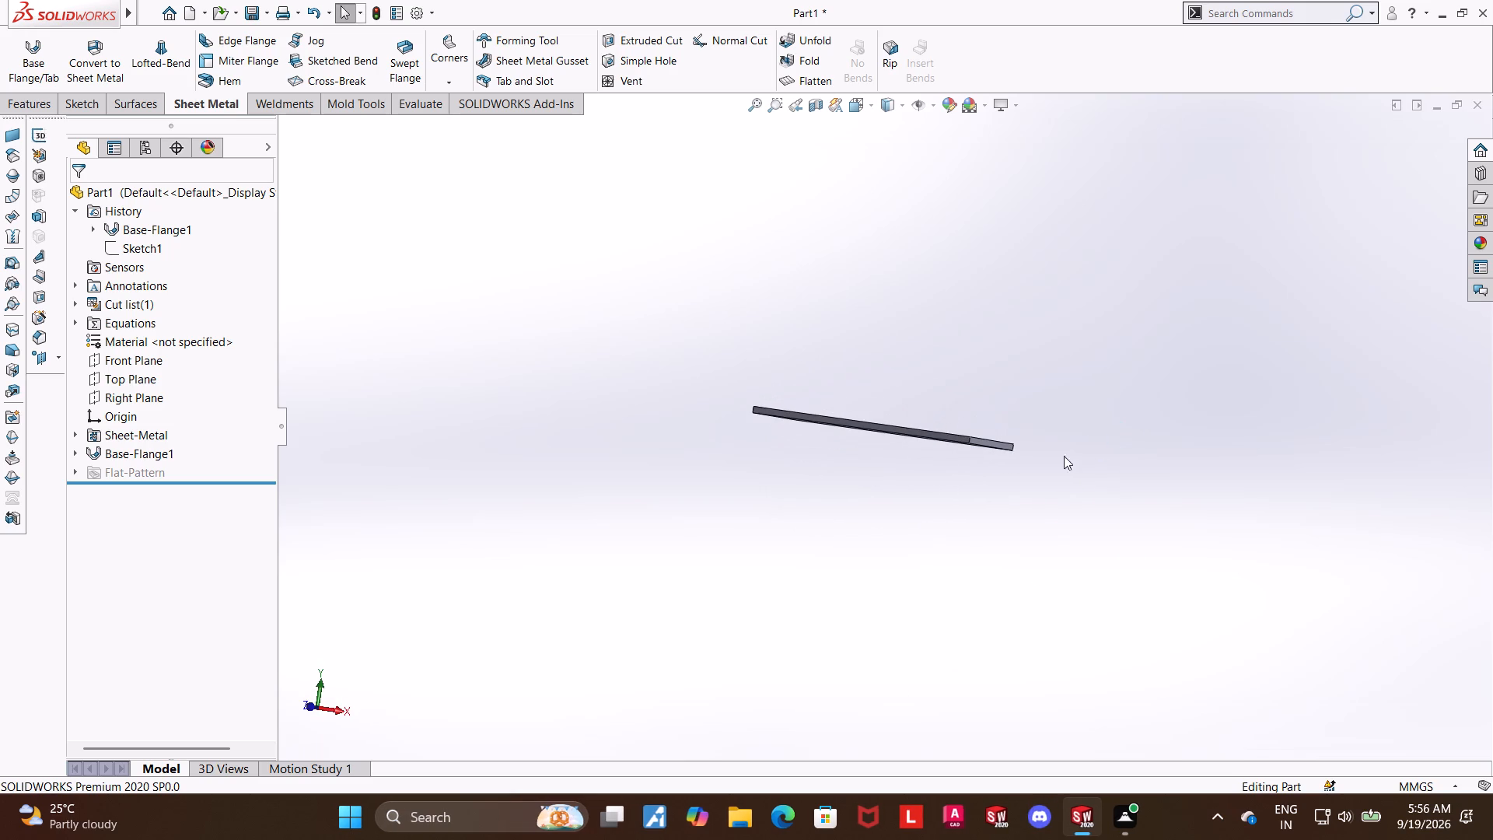
pyautogui.moveTo(1071, 327); pyautogui.dragTo(1035, 355, button='middle')
pyautogui.click(214, 40)
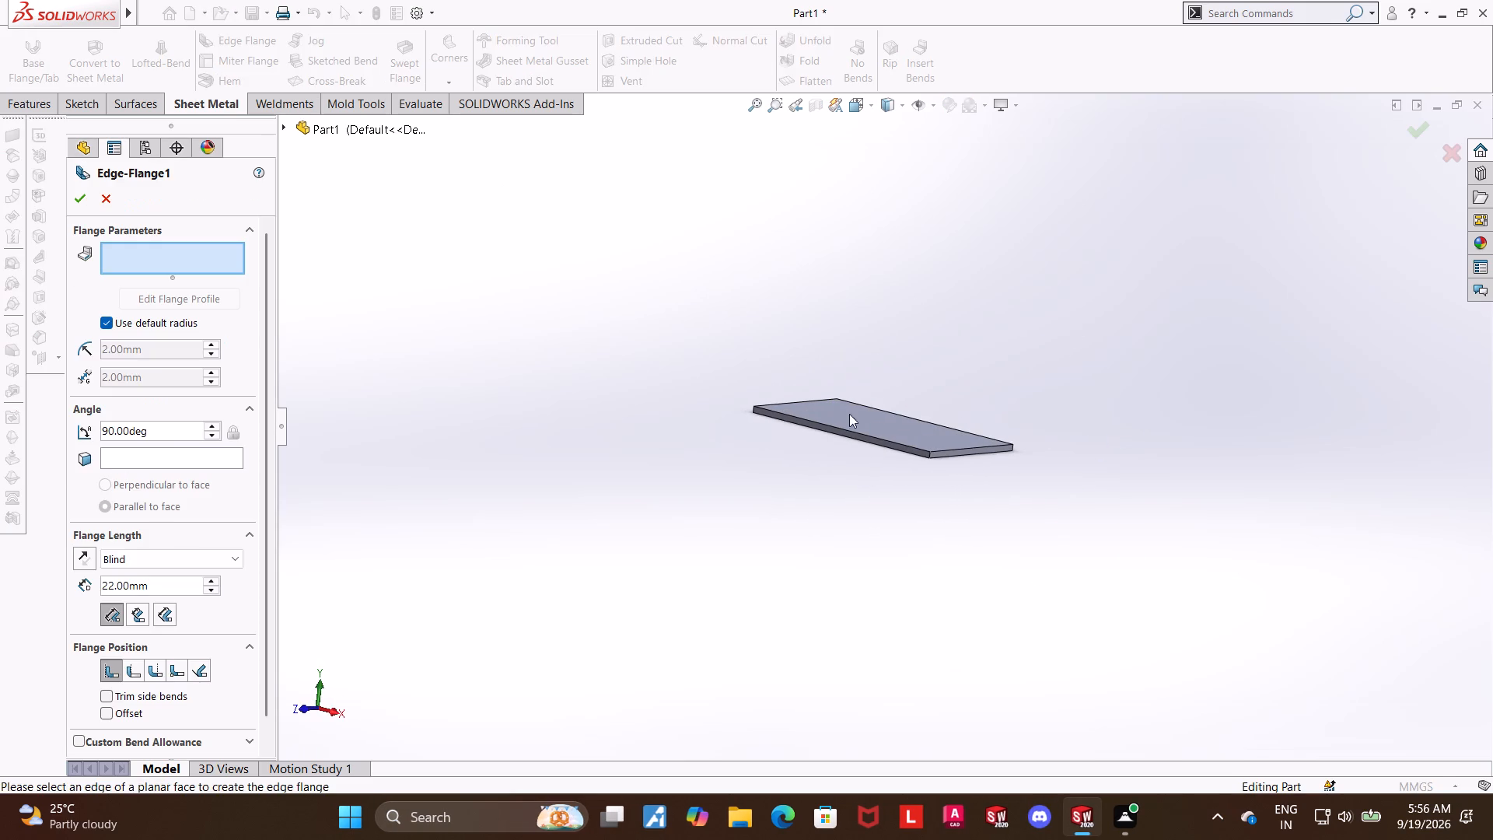
pyautogui.click(832, 426)
pyautogui.click(783, 550)
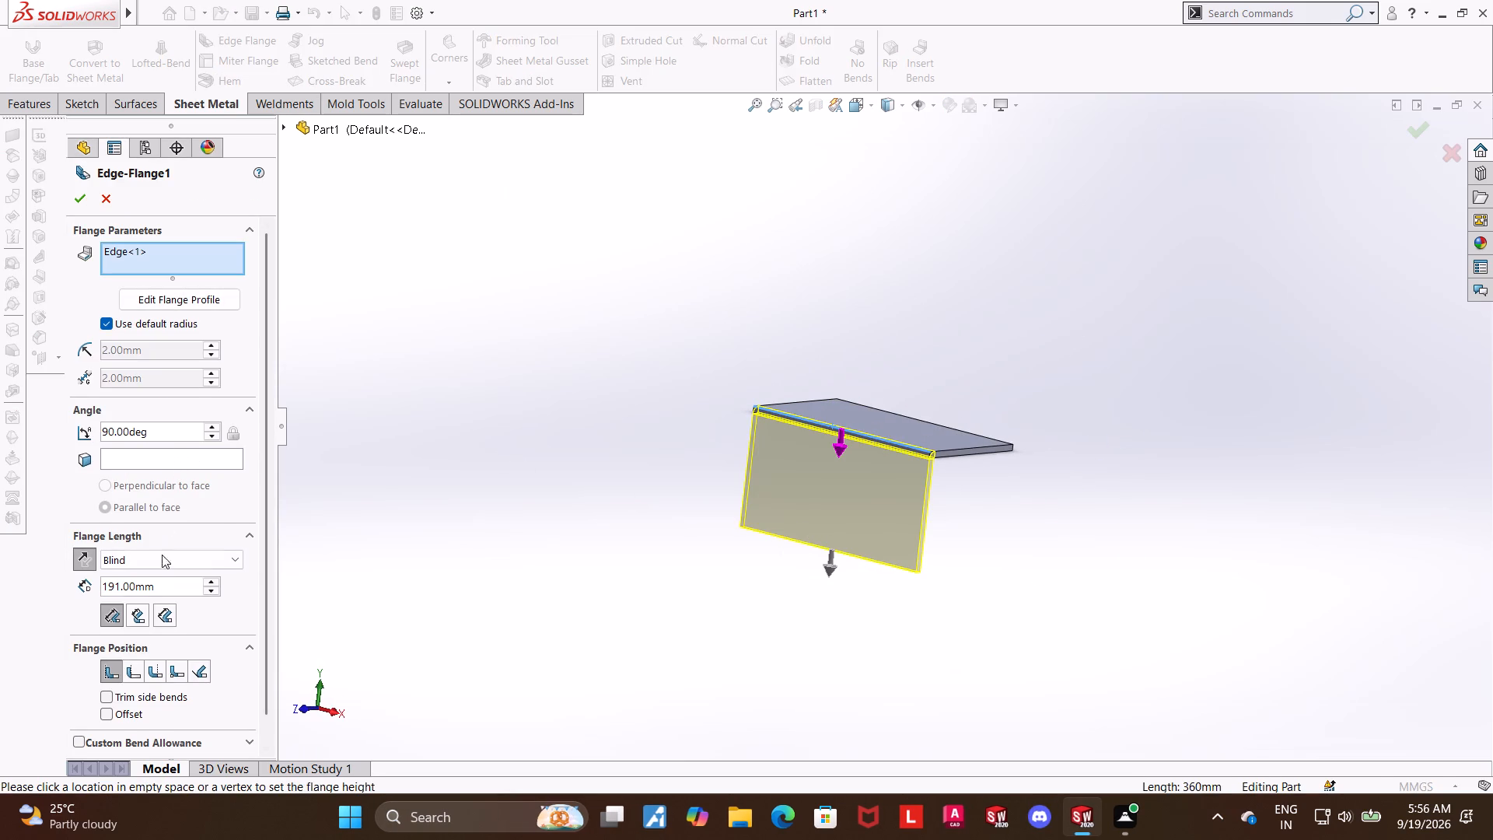
pyautogui.moveTo(170, 587); pyautogui.dragTo(37, 586)
pyautogui.press('3')
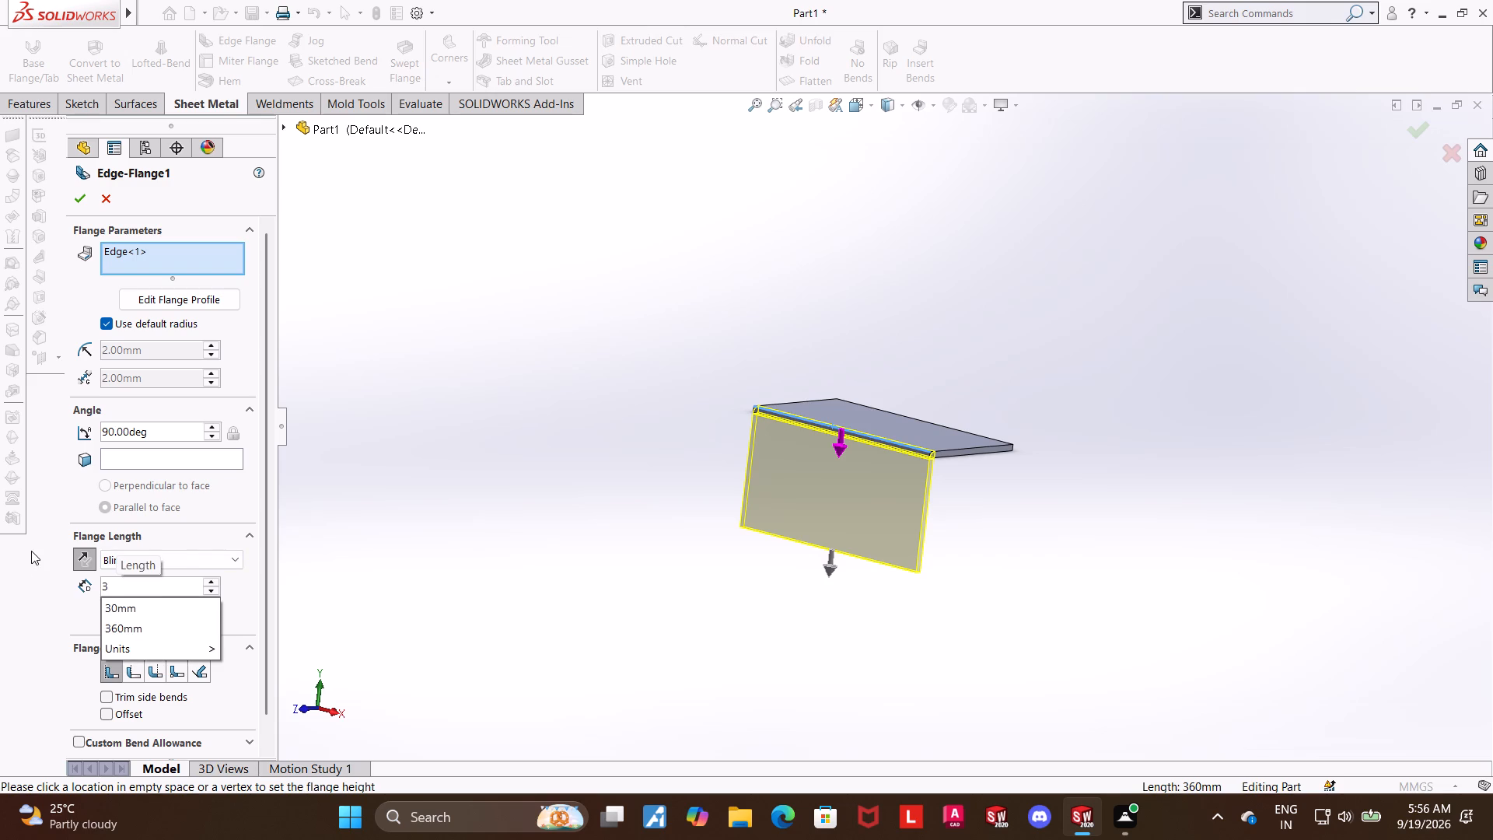
pyautogui.press('0')
pyautogui.press('0')
pyautogui.press('Return')
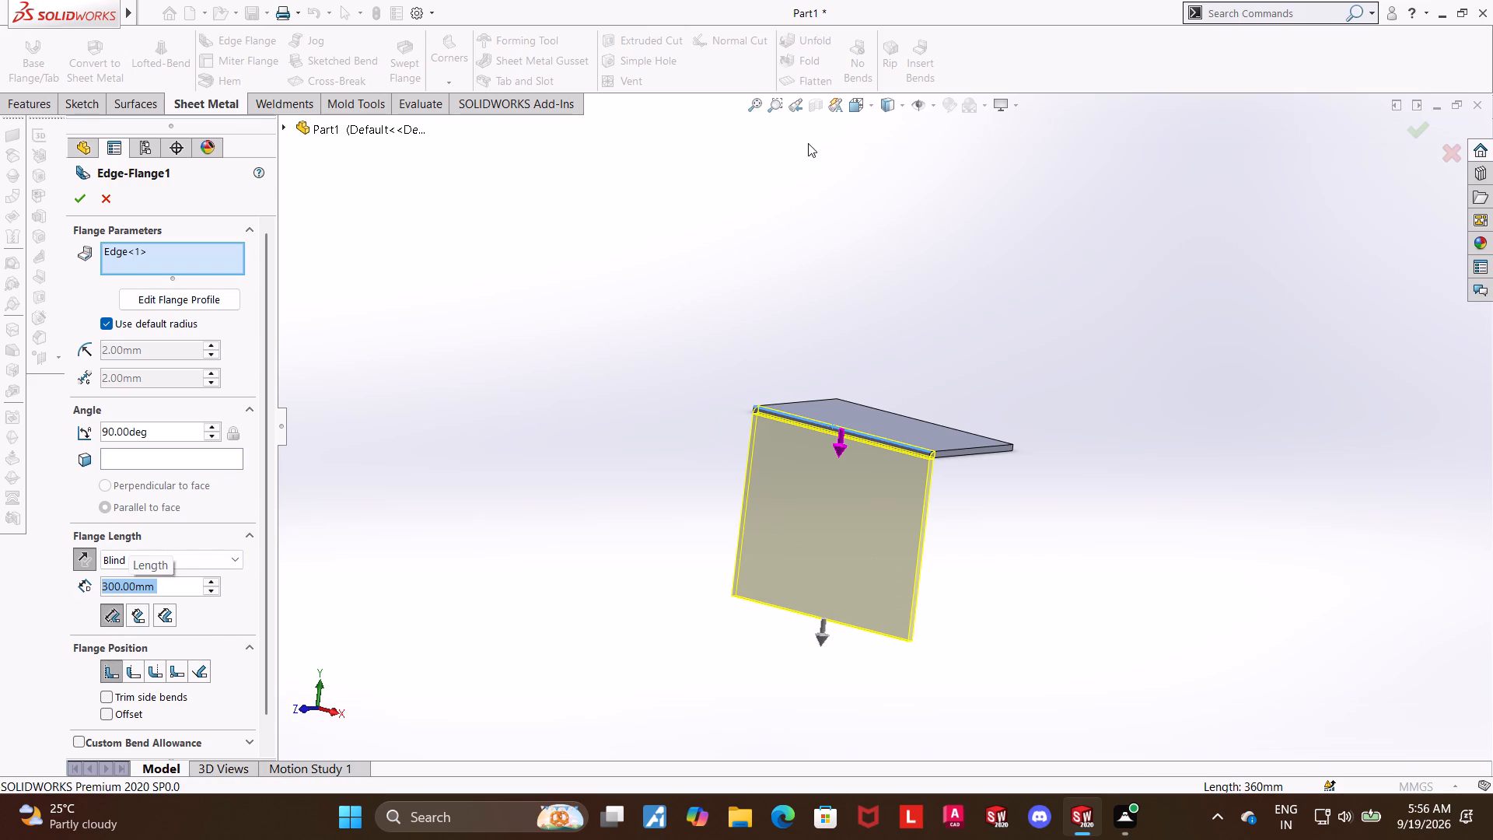
# Set the edge flange position to Bend from Virtual Sharp.
pyautogui.click(849, 111)
pyautogui.click(619, 467)
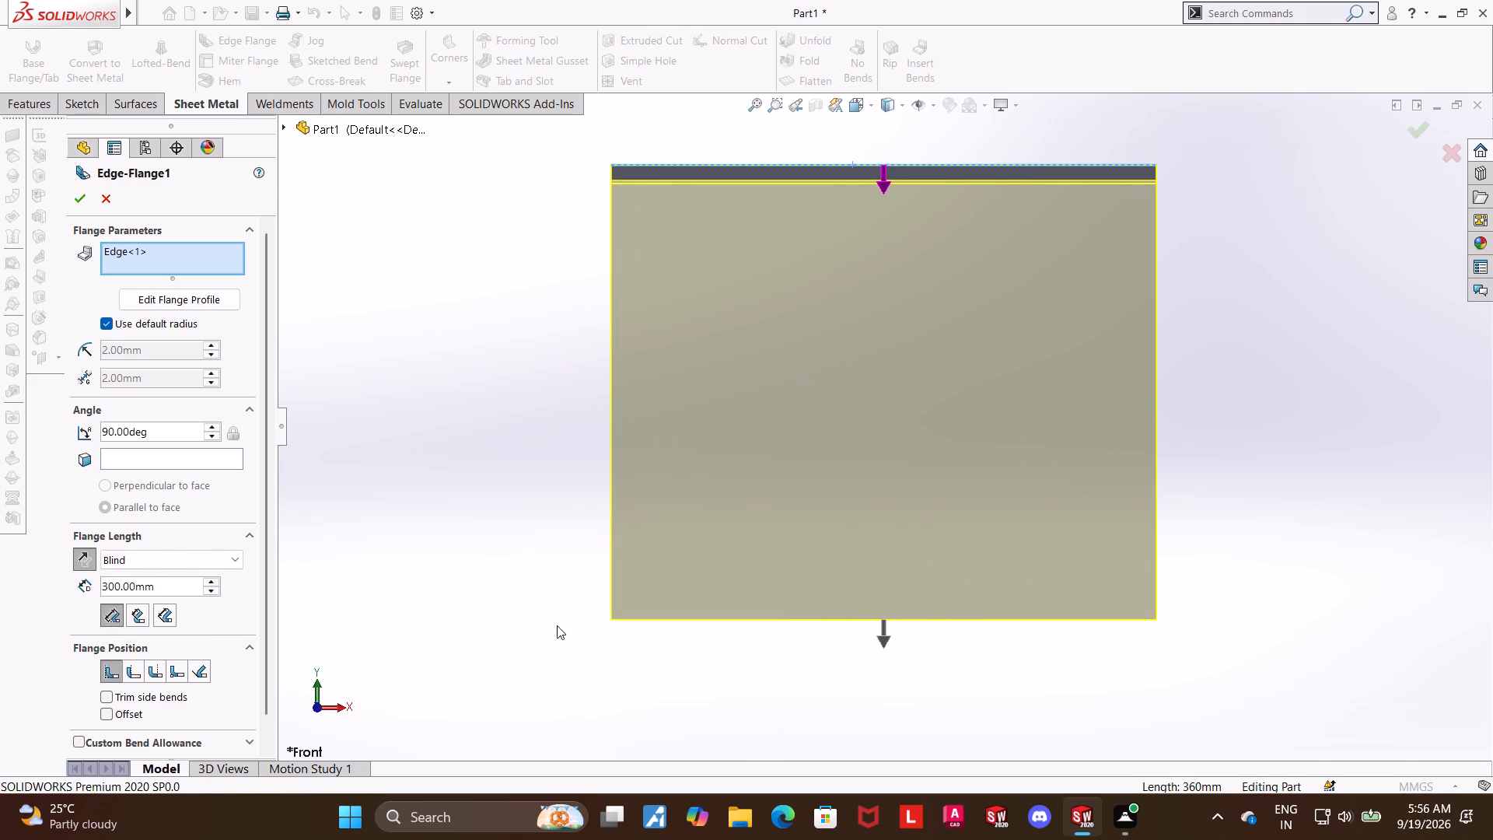
pyautogui.click(180, 670)
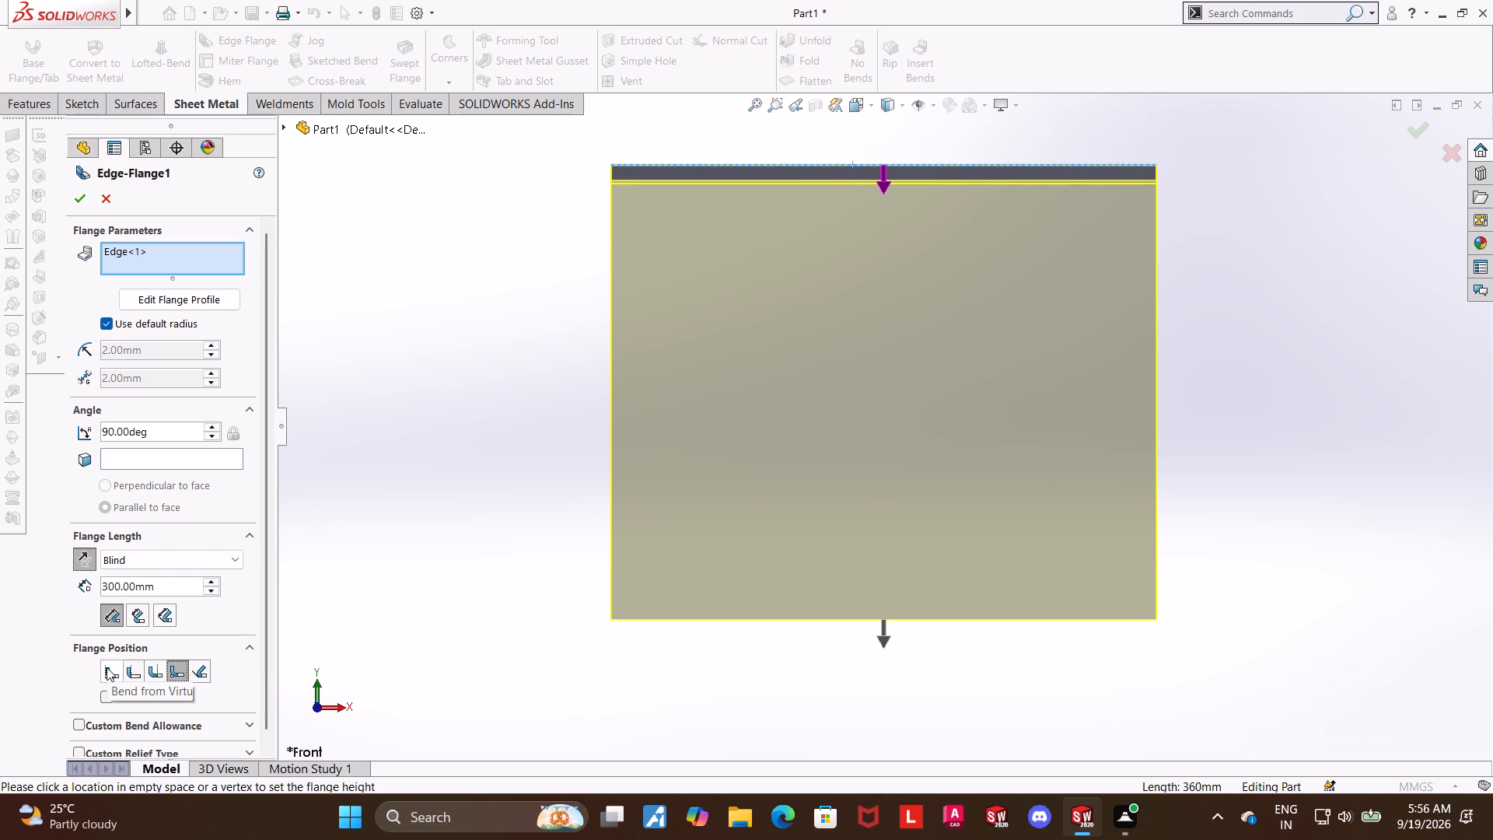
# Edit the flange profile, cutting off its lower-right corner with a diagonal line about 256 mm long and trimming the outer segments.
pyautogui.click(183, 305)
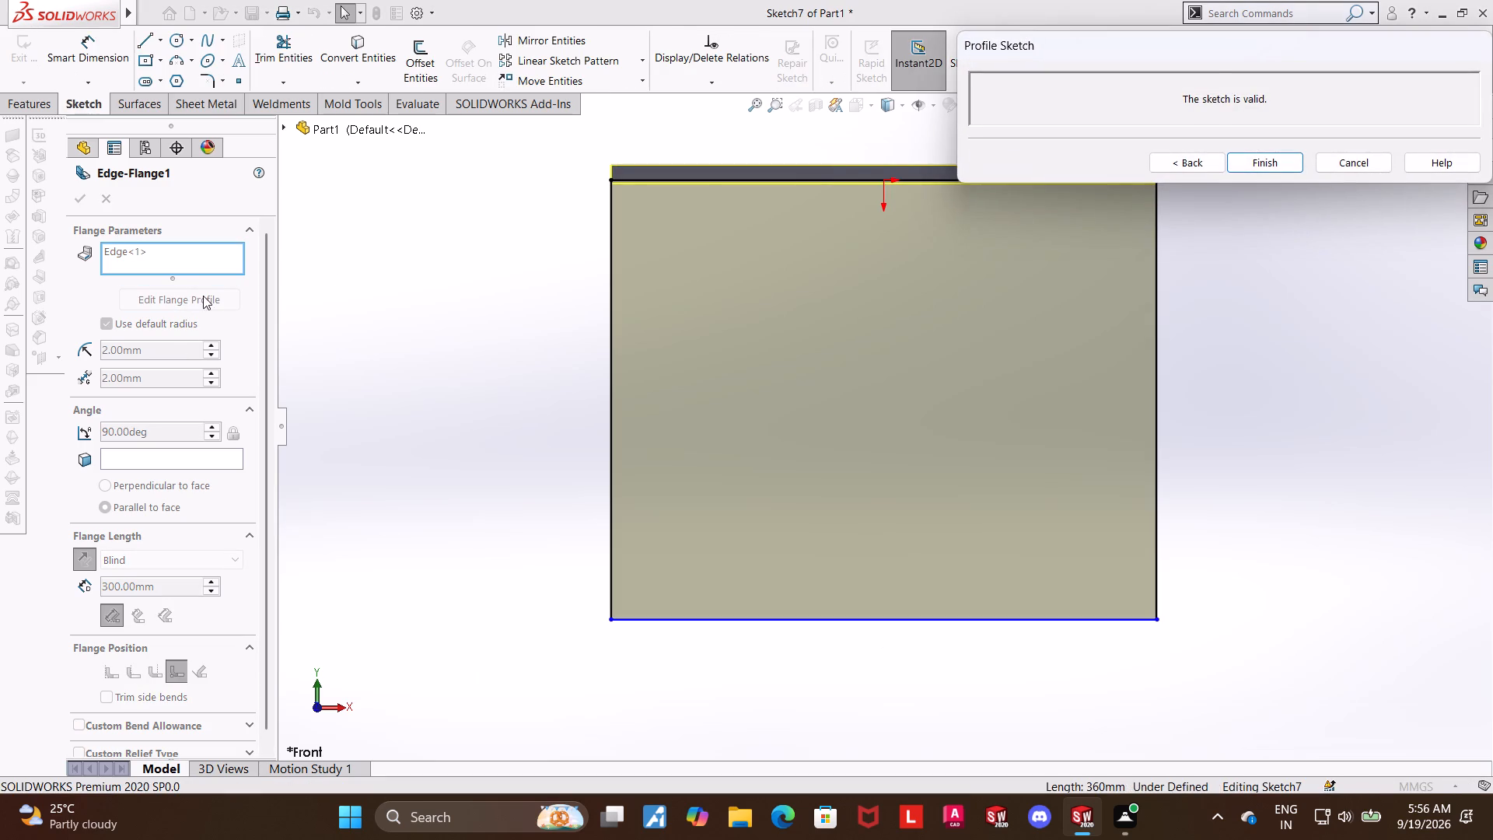
pyautogui.click(150, 37)
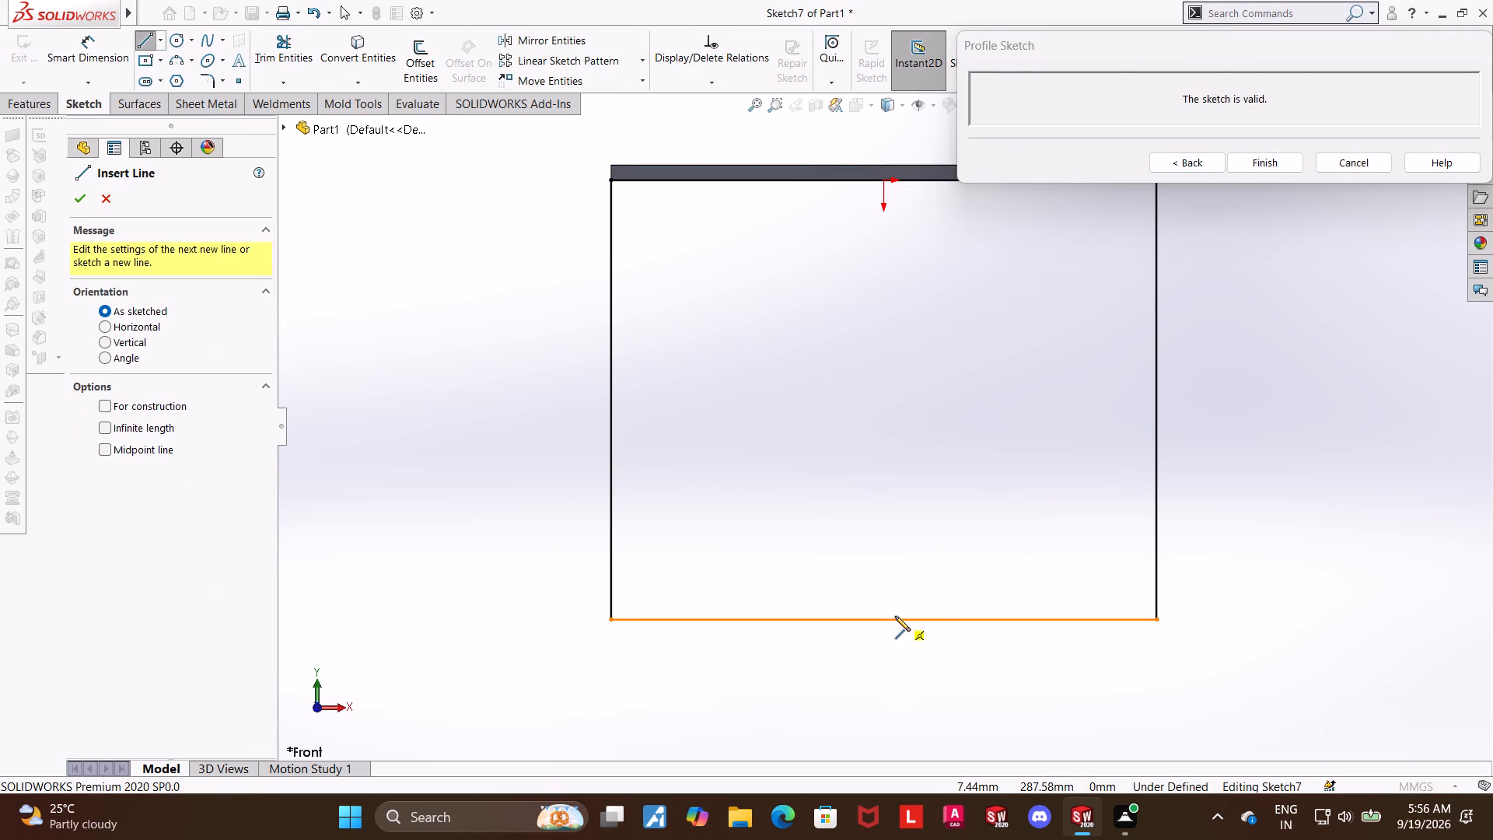
pyautogui.click(837, 620)
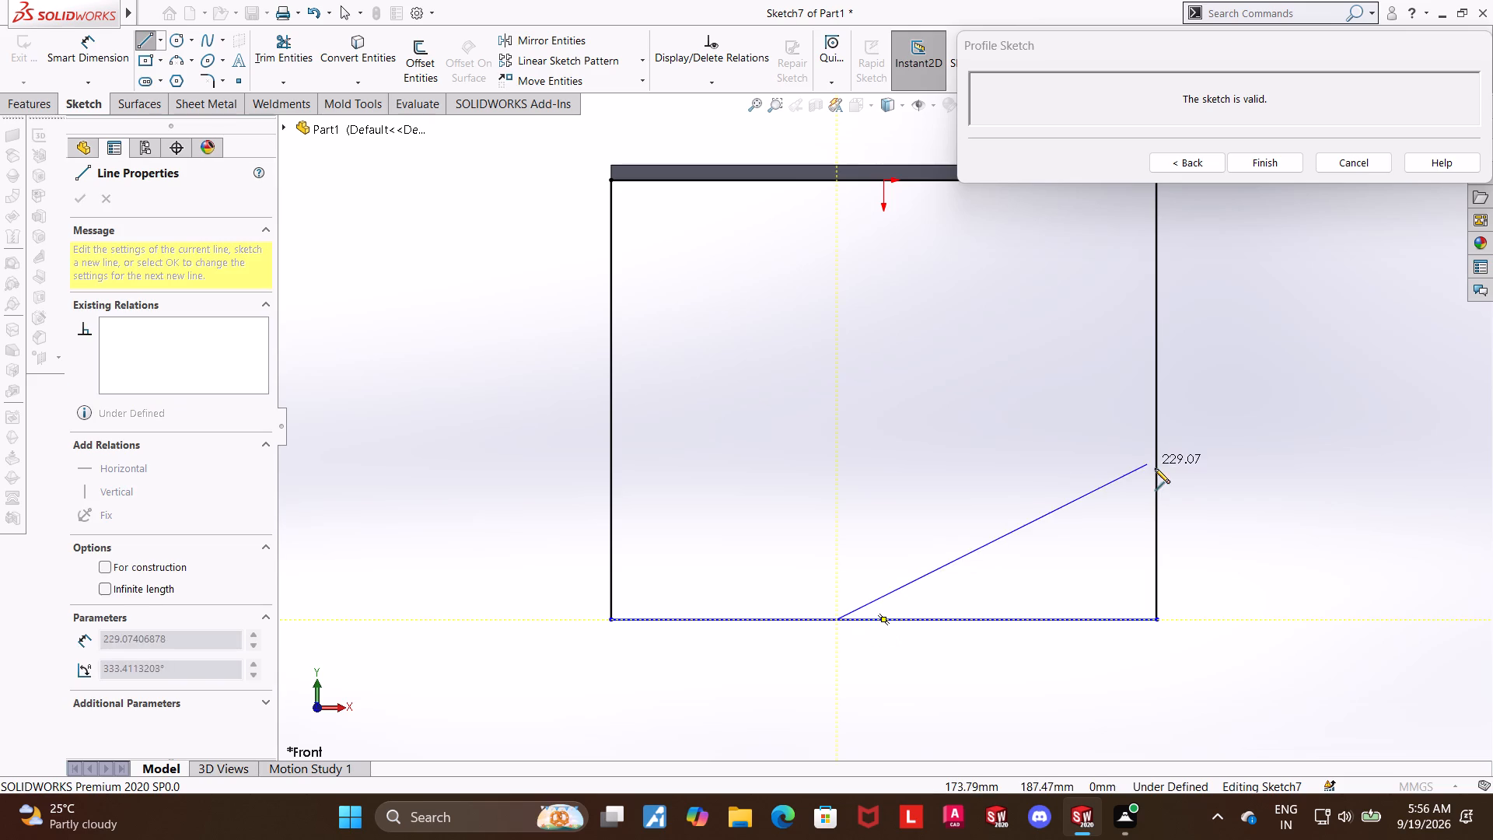
pyautogui.click(1158, 399)
pyautogui.press('Escape')
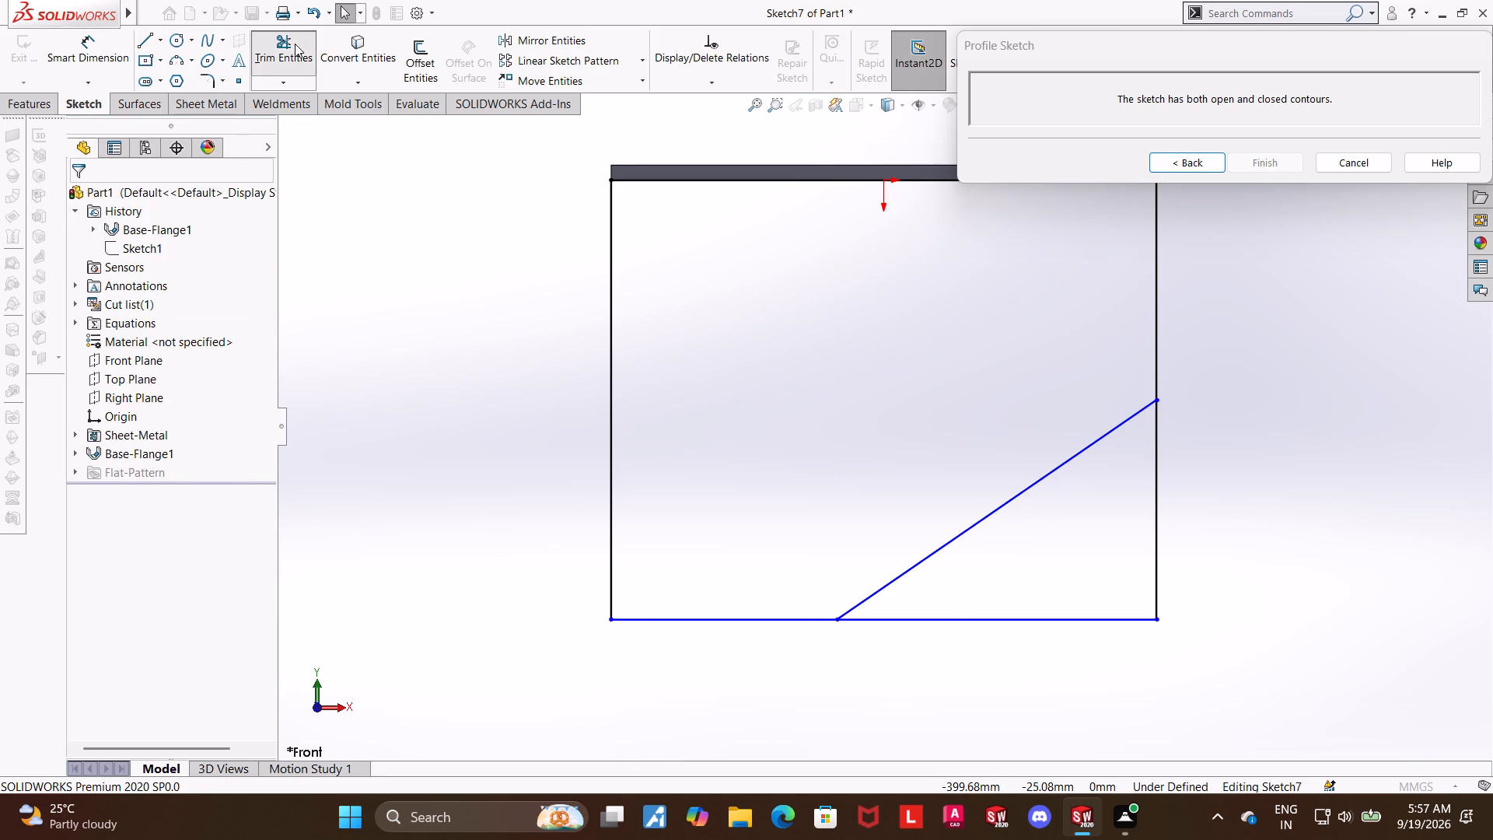
pyautogui.click(295, 44)
pyautogui.moveTo(1199, 472); pyautogui.dragTo(950, 668)
pyautogui.press('Escape')
pyautogui.press('Escape')
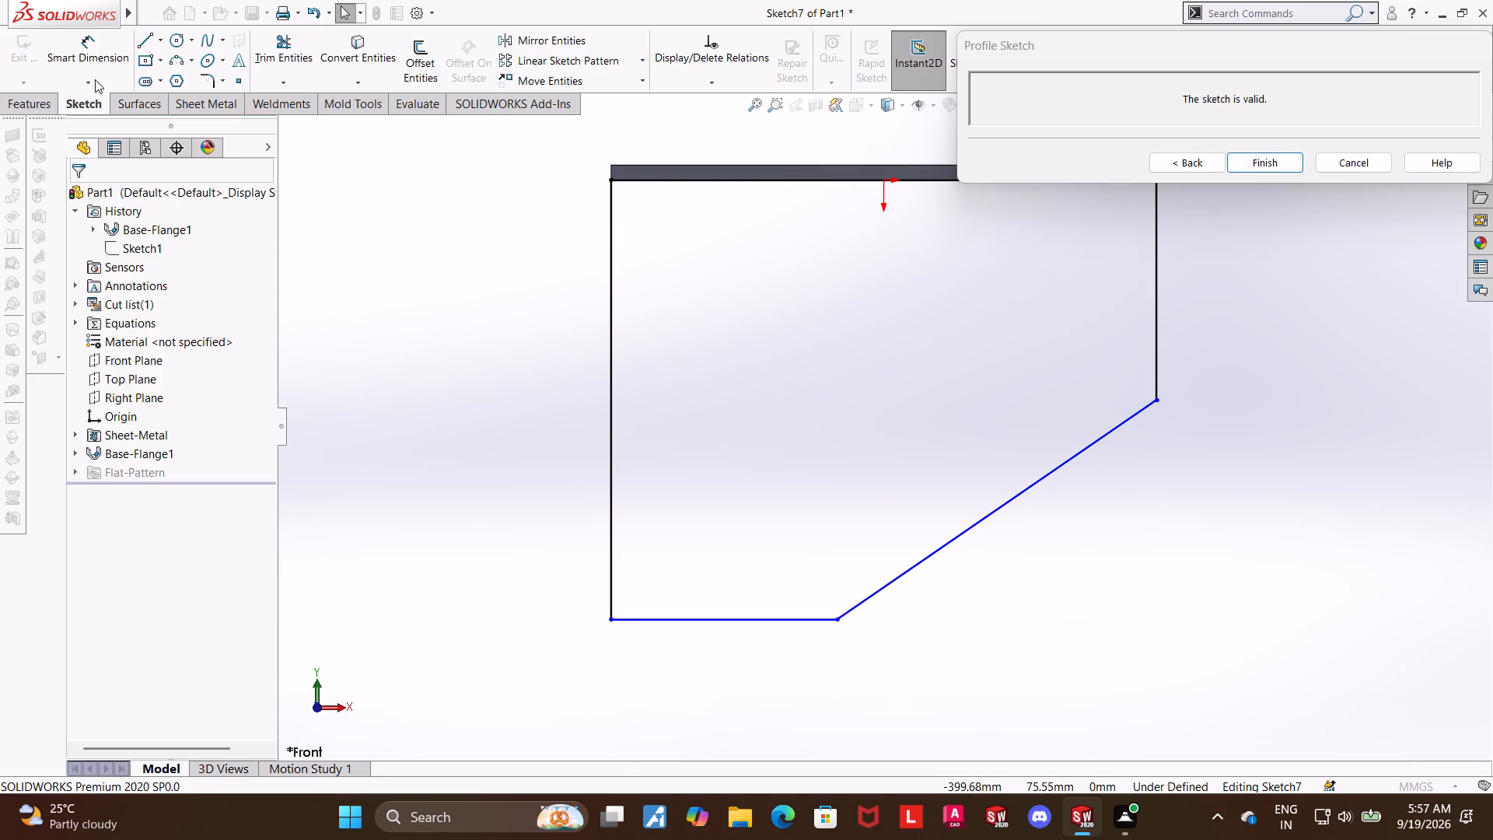
# Dimension the horizontal distance from the flange profile's left edge to the diagonal's lower endpoint as 180 mm.
pyautogui.click(89, 63)
pyautogui.click(614, 515)
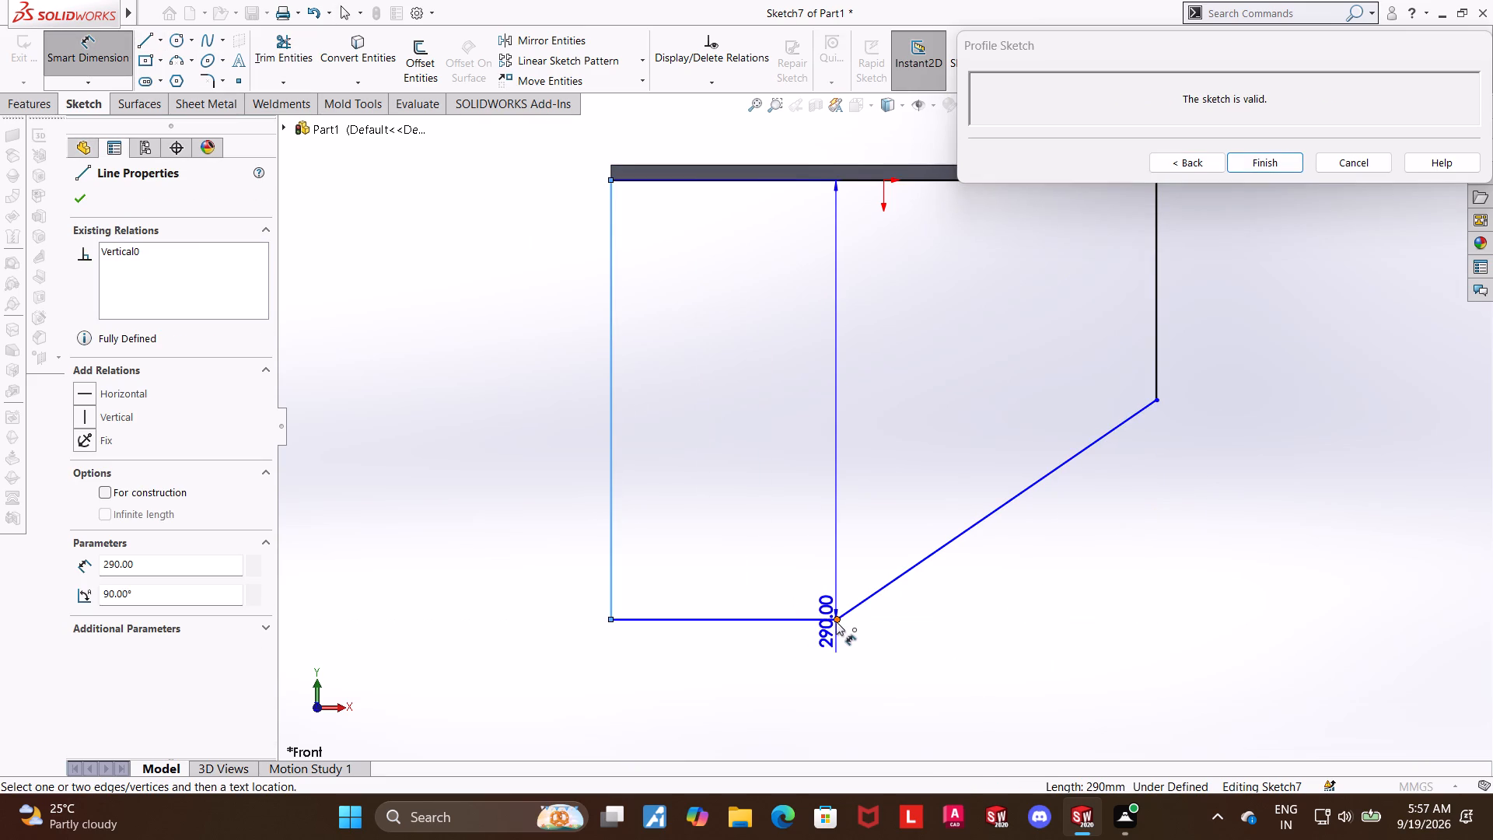
pyautogui.click(838, 621)
pyautogui.click(753, 526)
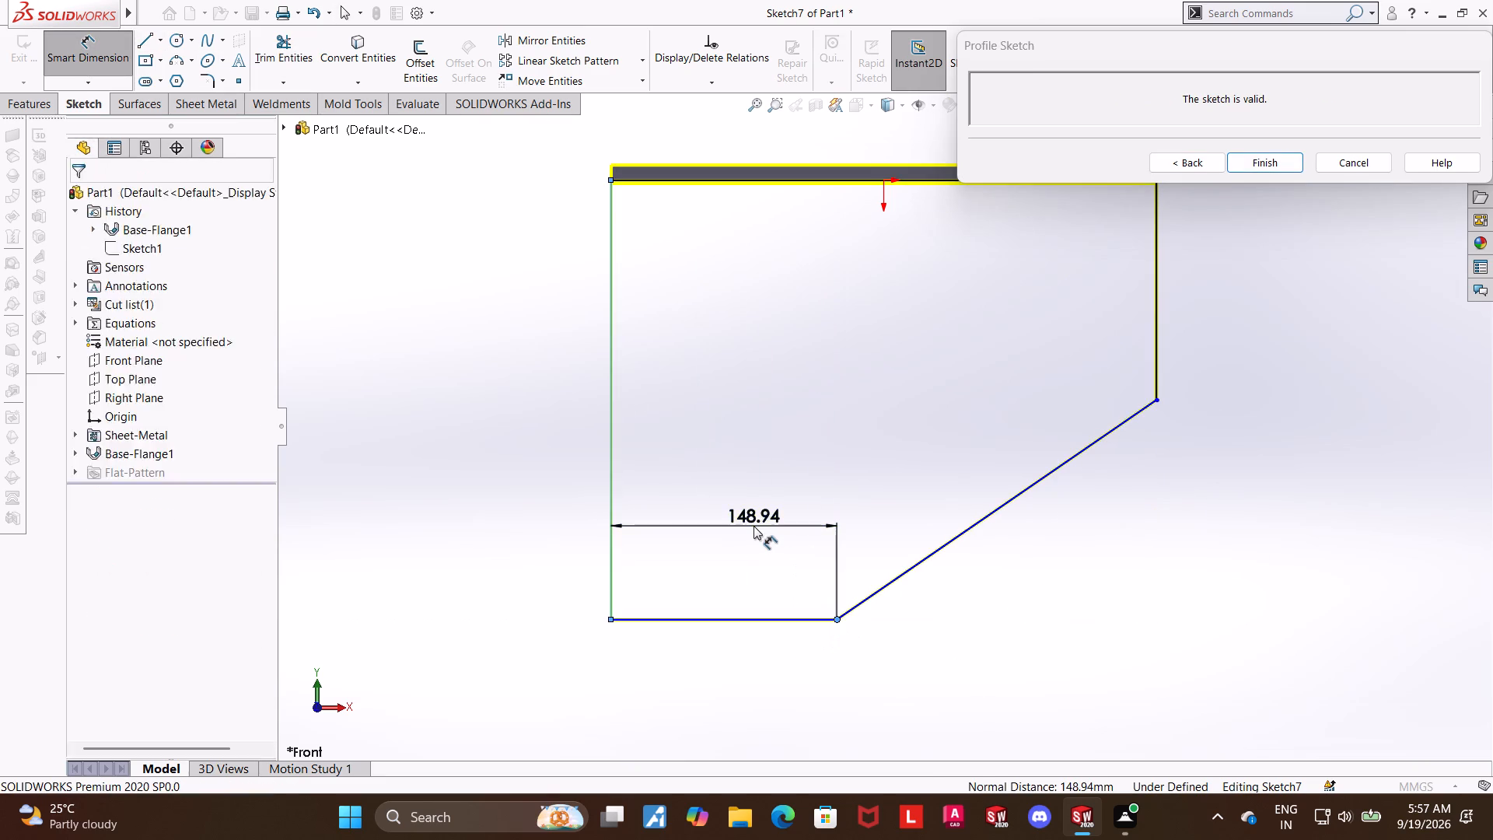
pyautogui.write('180')
pyautogui.press('Return')
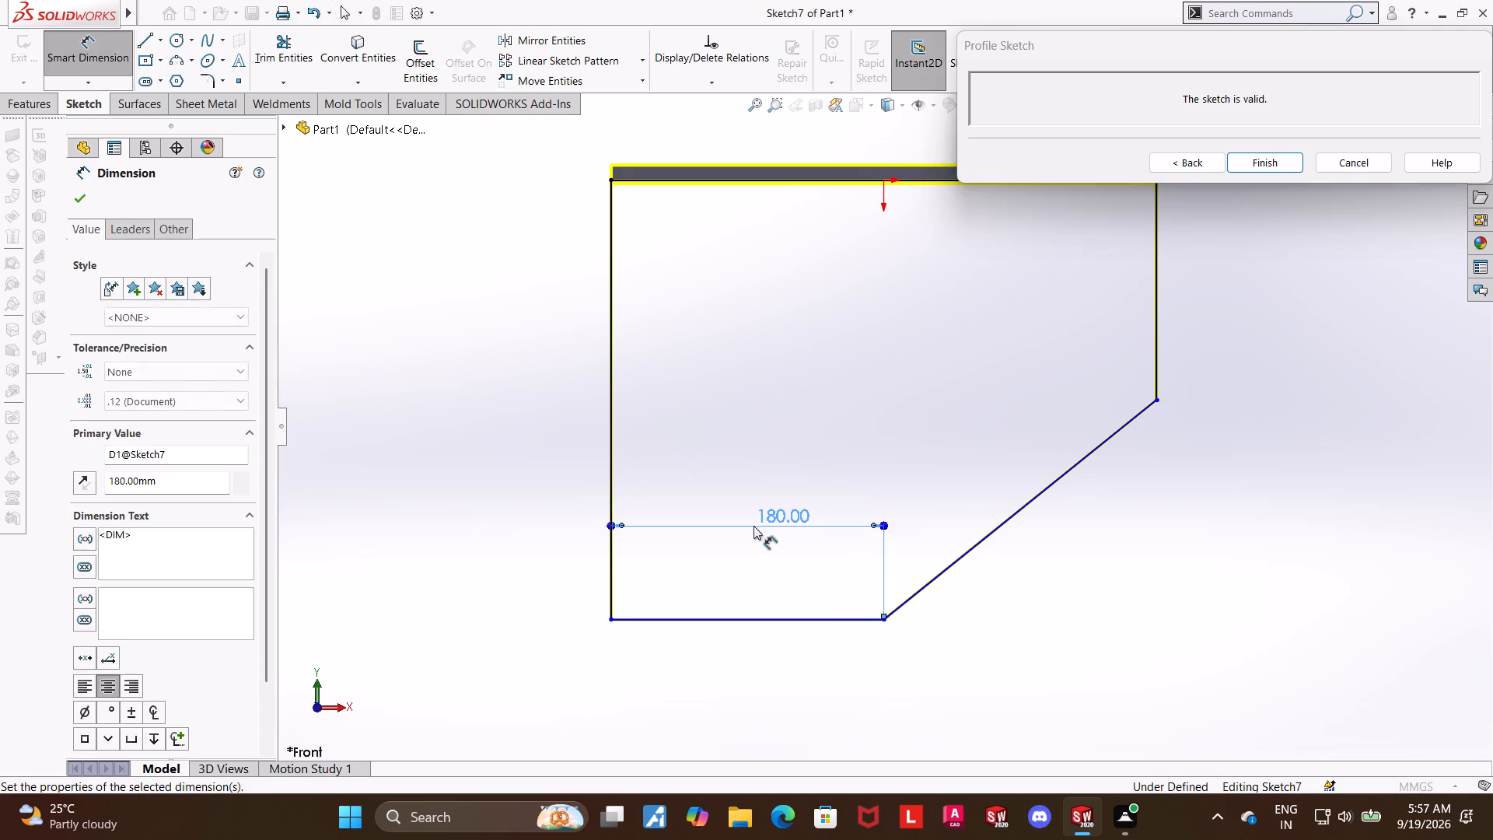
pyautogui.press('Escape')
pyautogui.press('Escape')
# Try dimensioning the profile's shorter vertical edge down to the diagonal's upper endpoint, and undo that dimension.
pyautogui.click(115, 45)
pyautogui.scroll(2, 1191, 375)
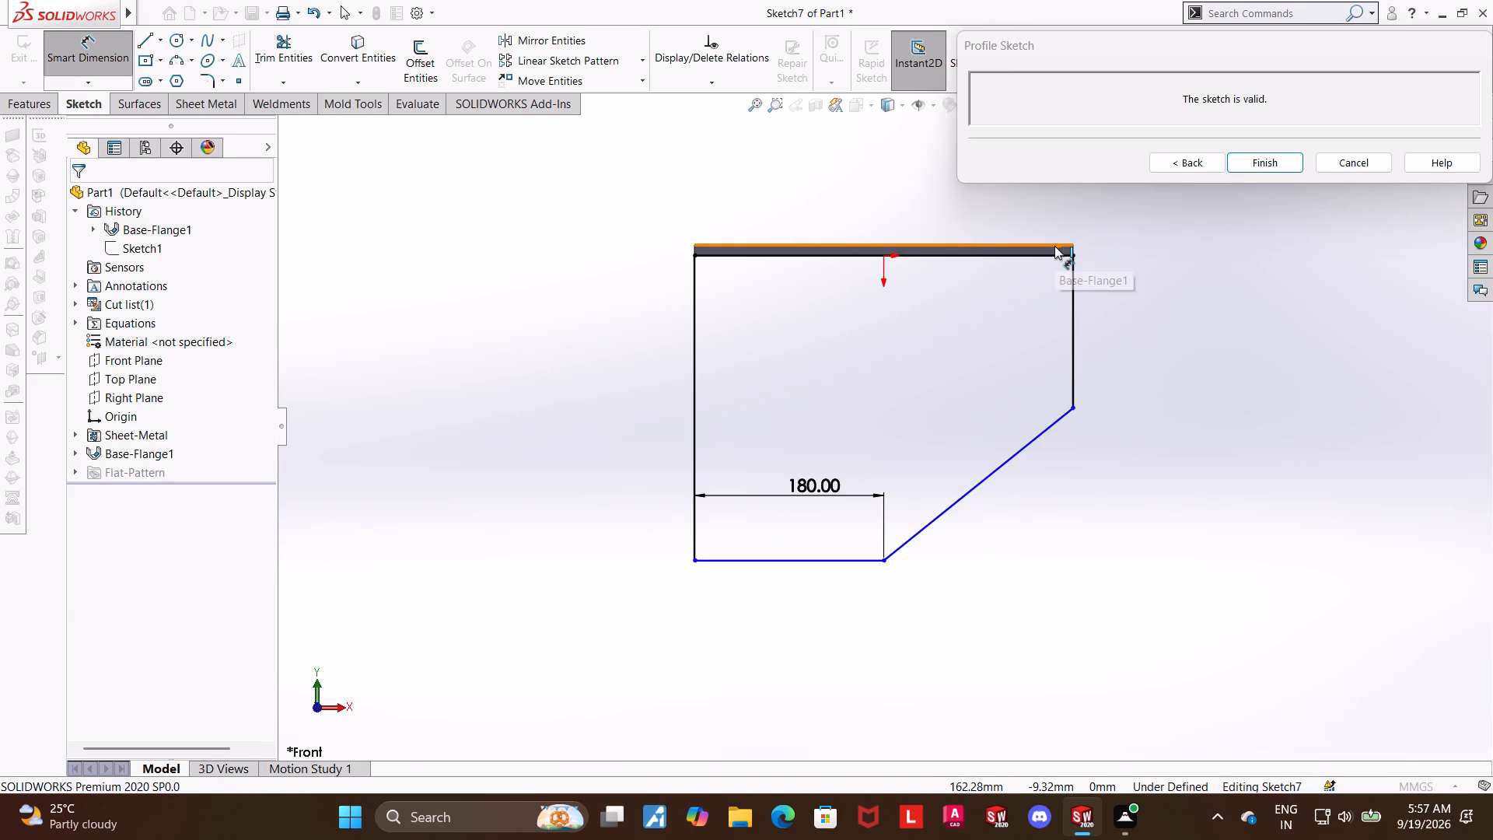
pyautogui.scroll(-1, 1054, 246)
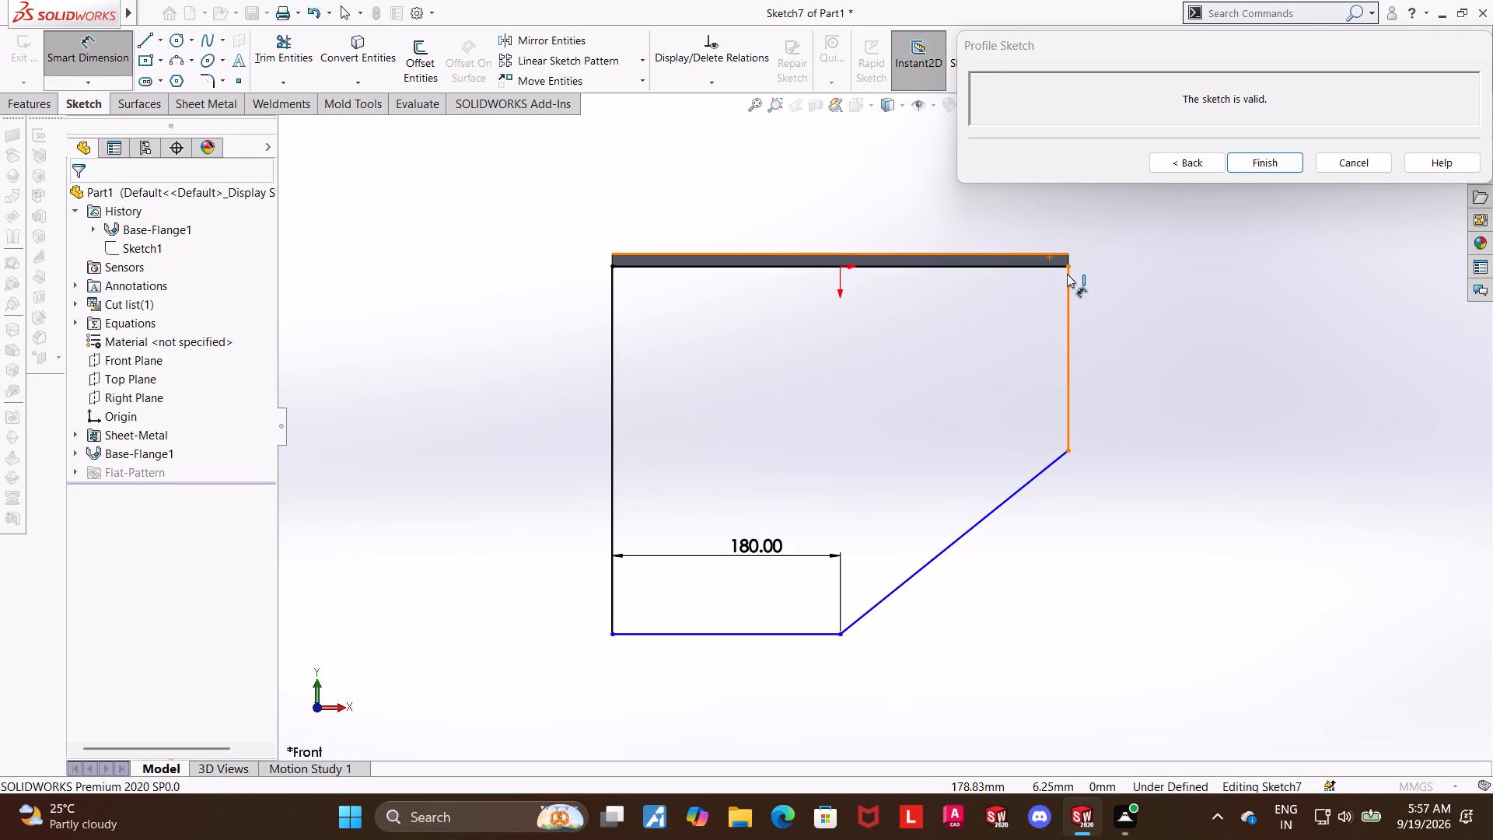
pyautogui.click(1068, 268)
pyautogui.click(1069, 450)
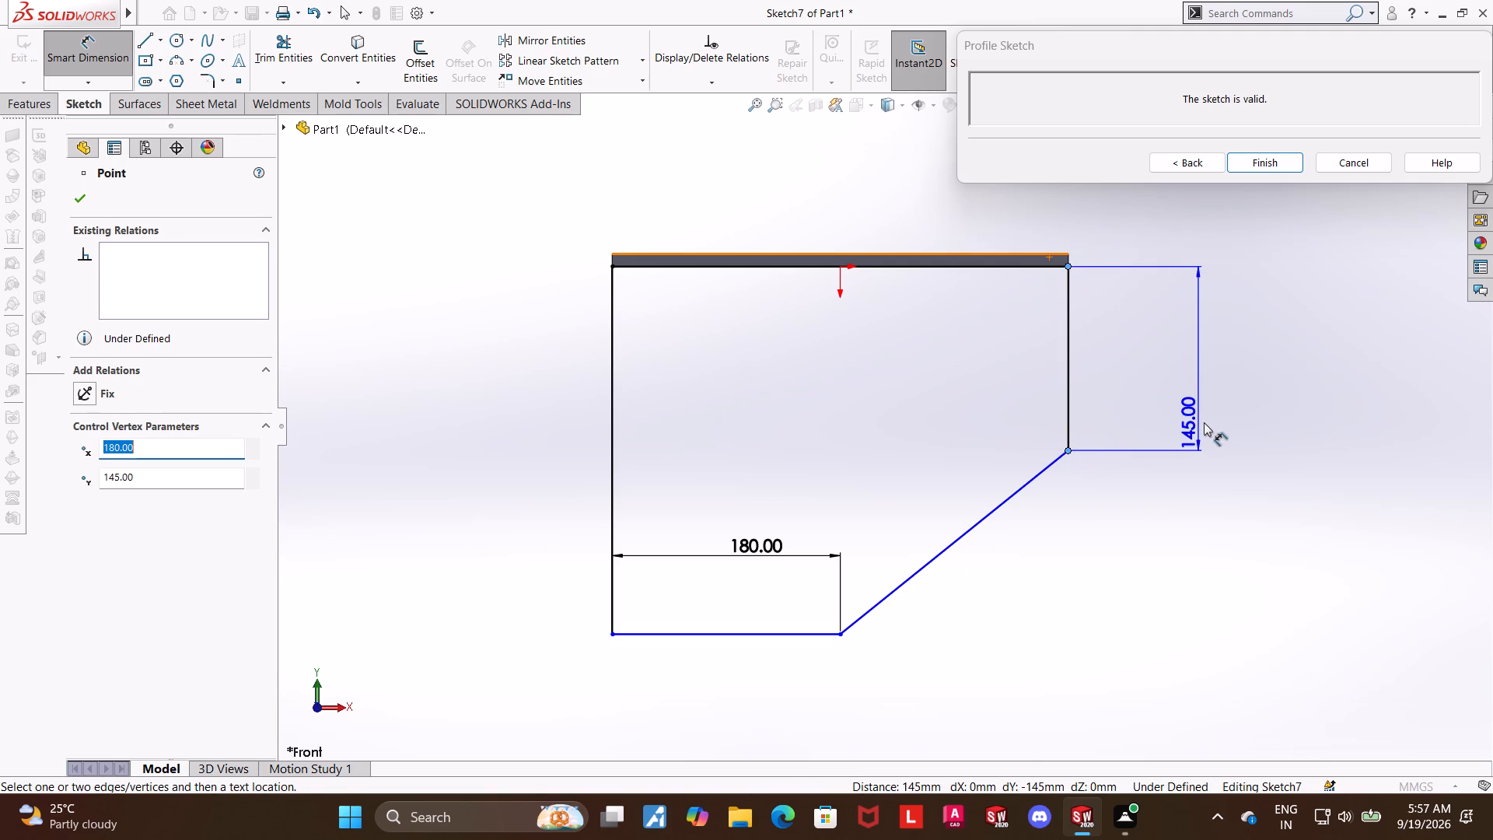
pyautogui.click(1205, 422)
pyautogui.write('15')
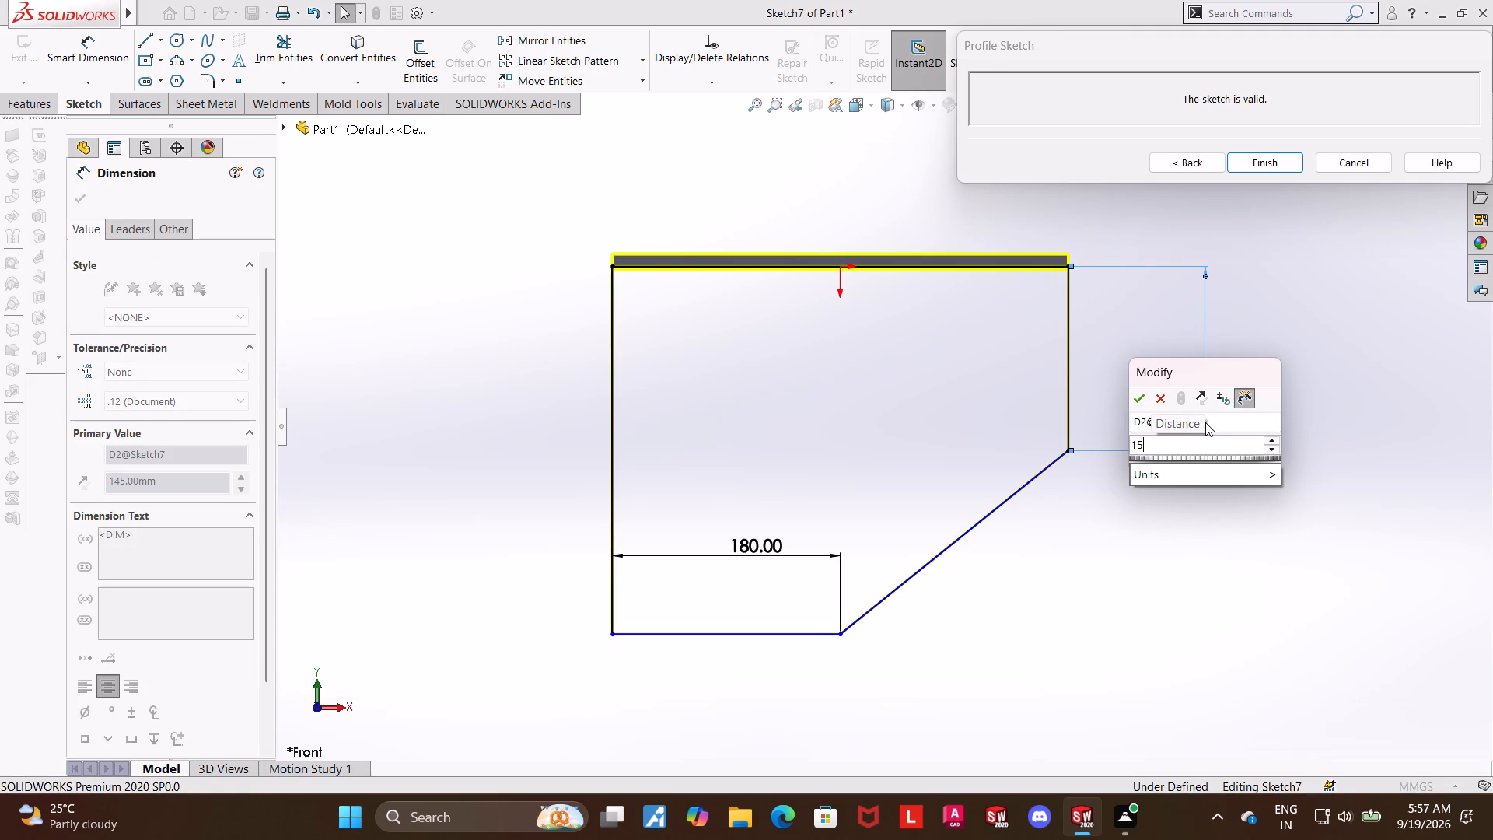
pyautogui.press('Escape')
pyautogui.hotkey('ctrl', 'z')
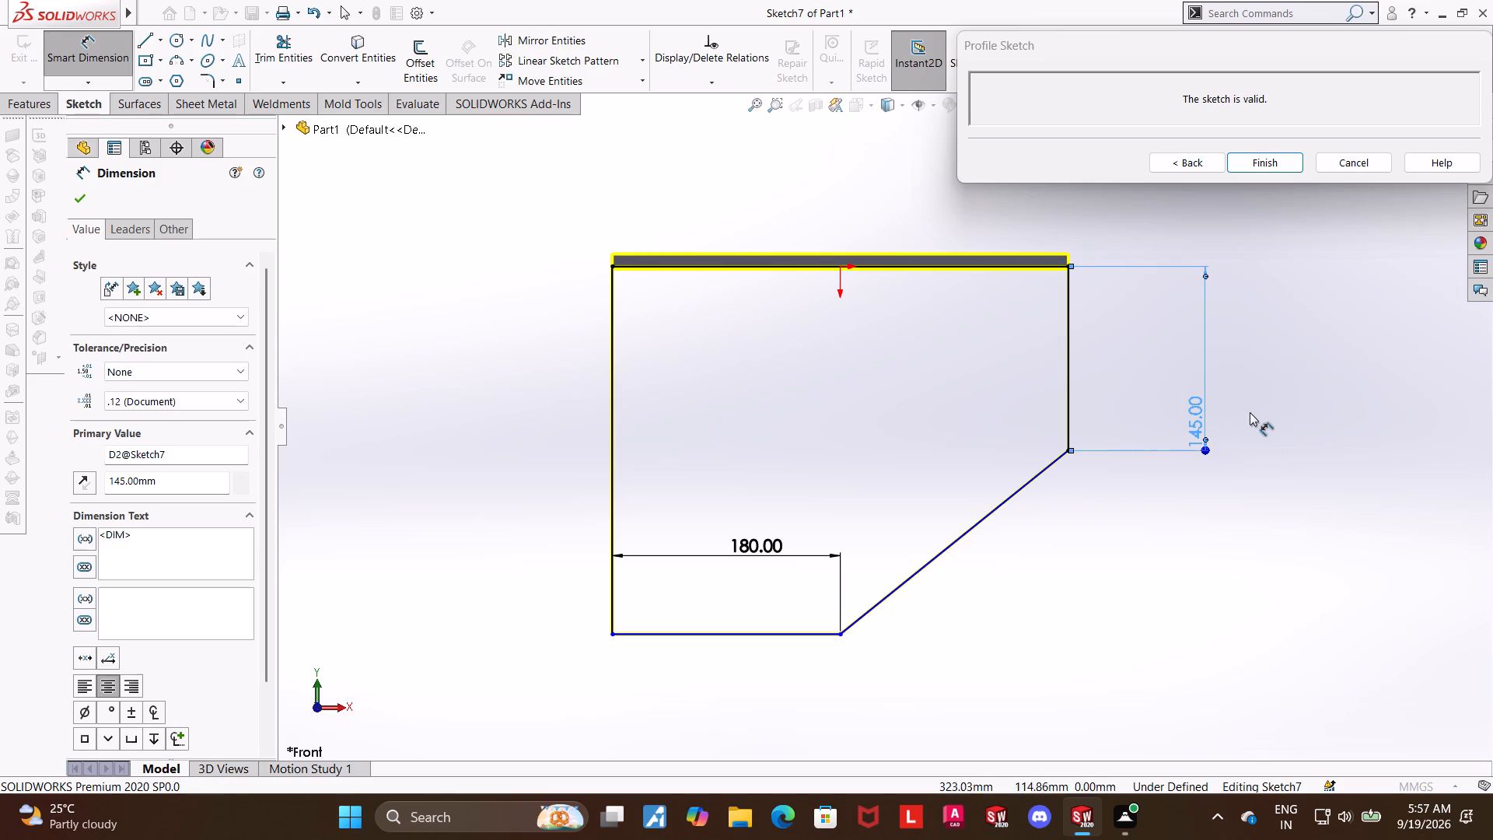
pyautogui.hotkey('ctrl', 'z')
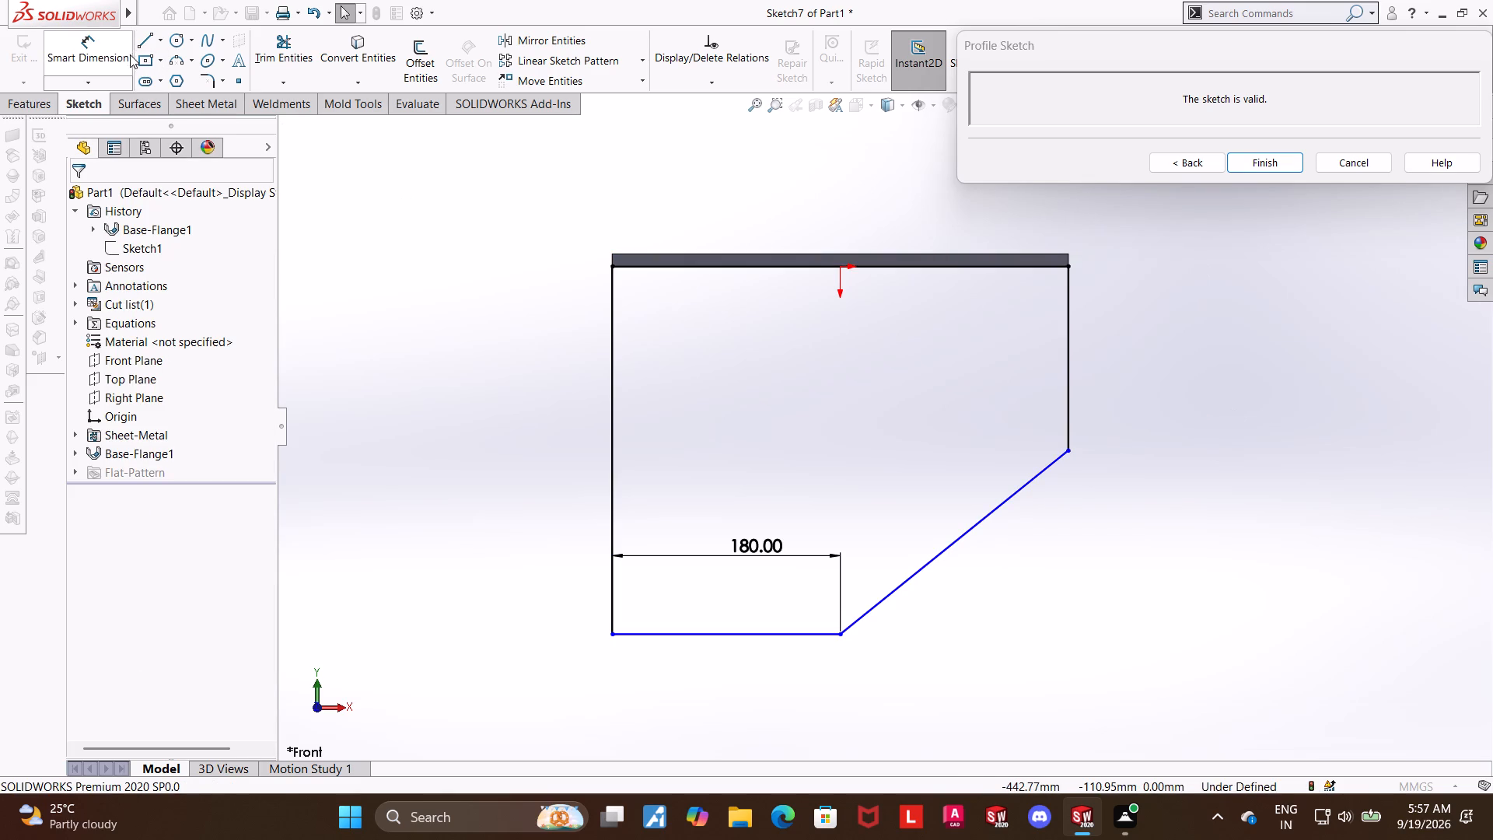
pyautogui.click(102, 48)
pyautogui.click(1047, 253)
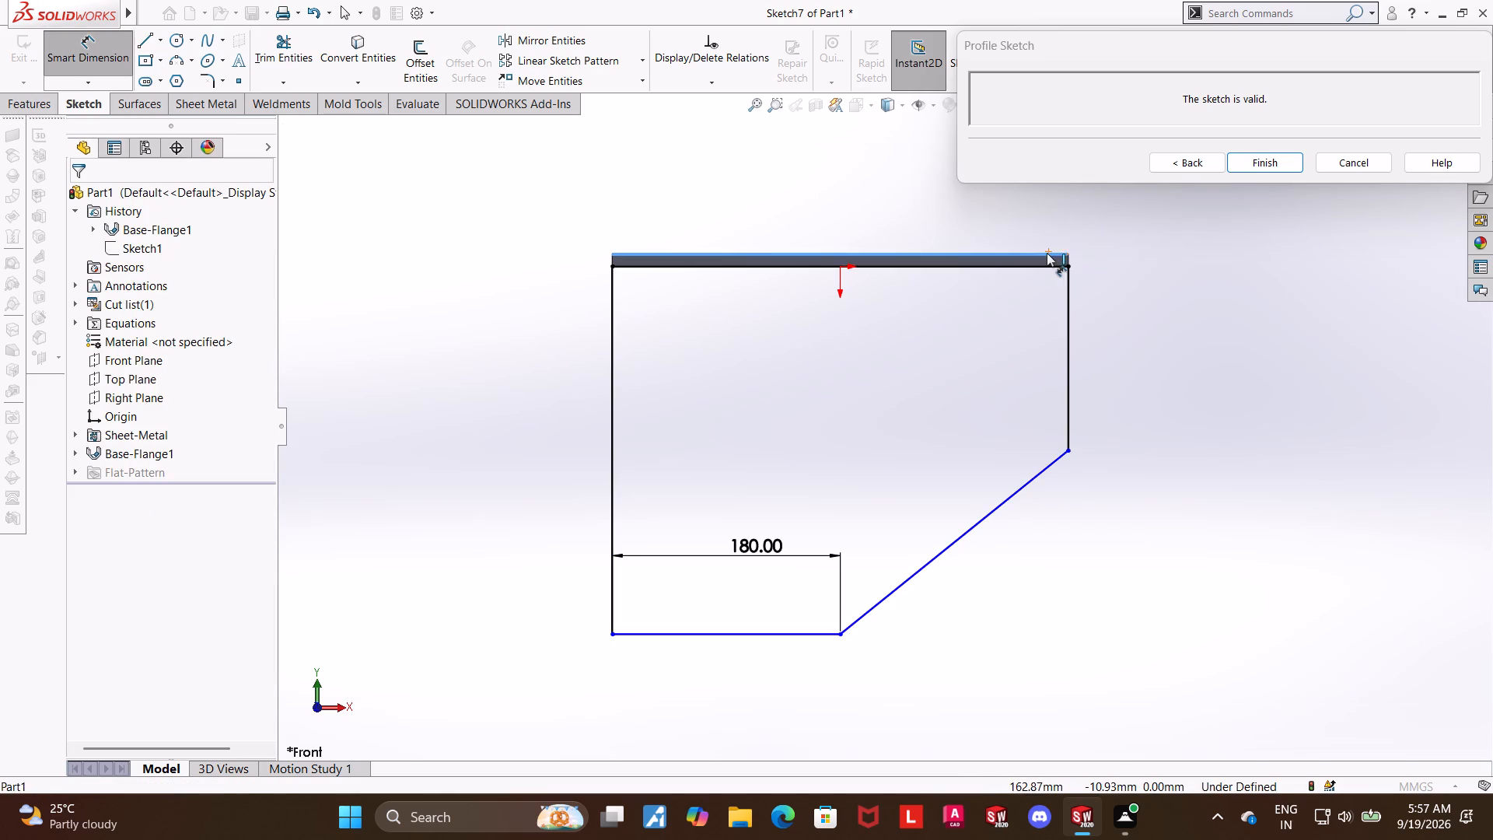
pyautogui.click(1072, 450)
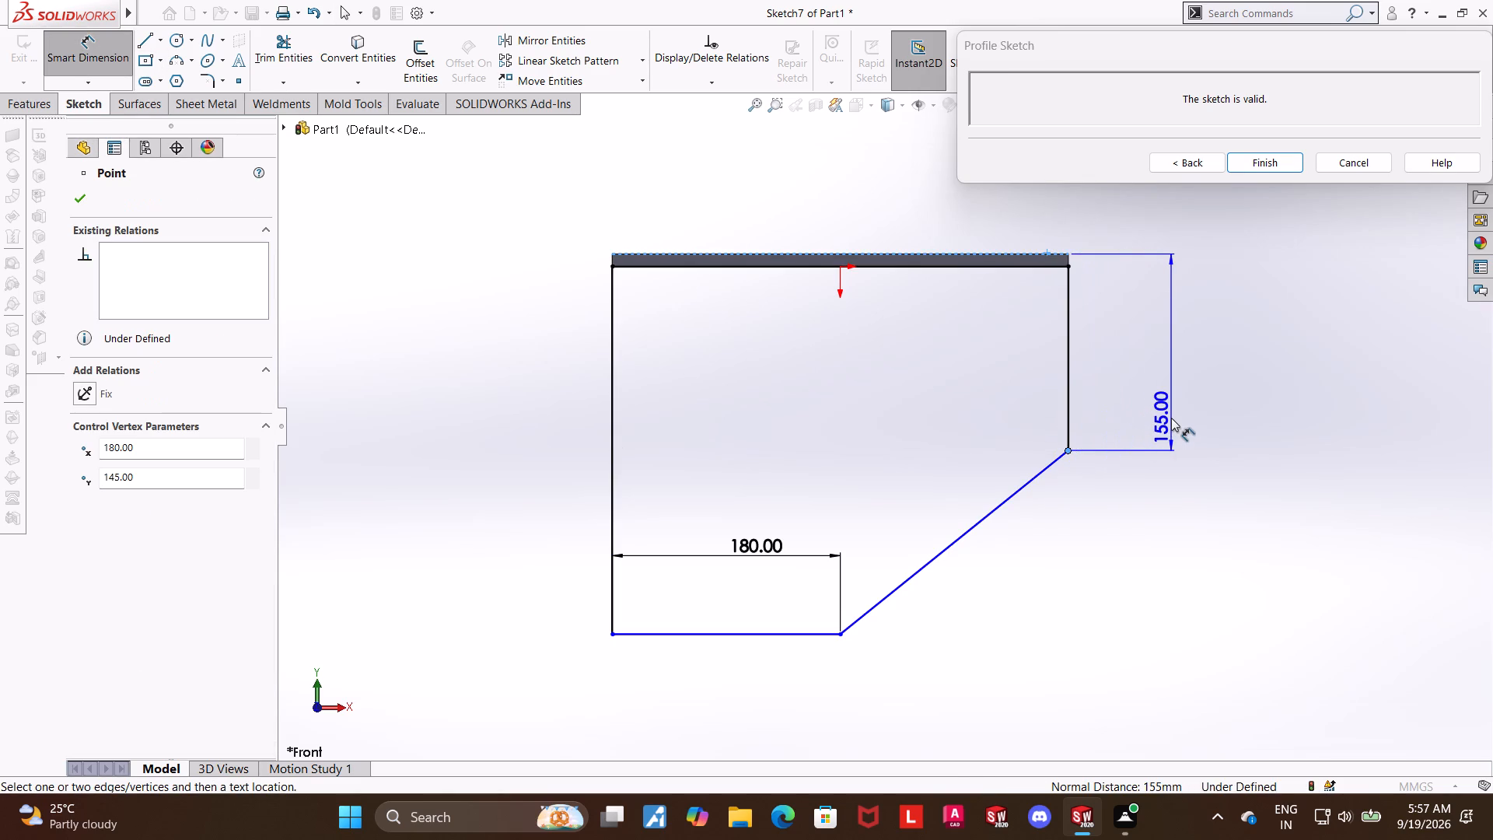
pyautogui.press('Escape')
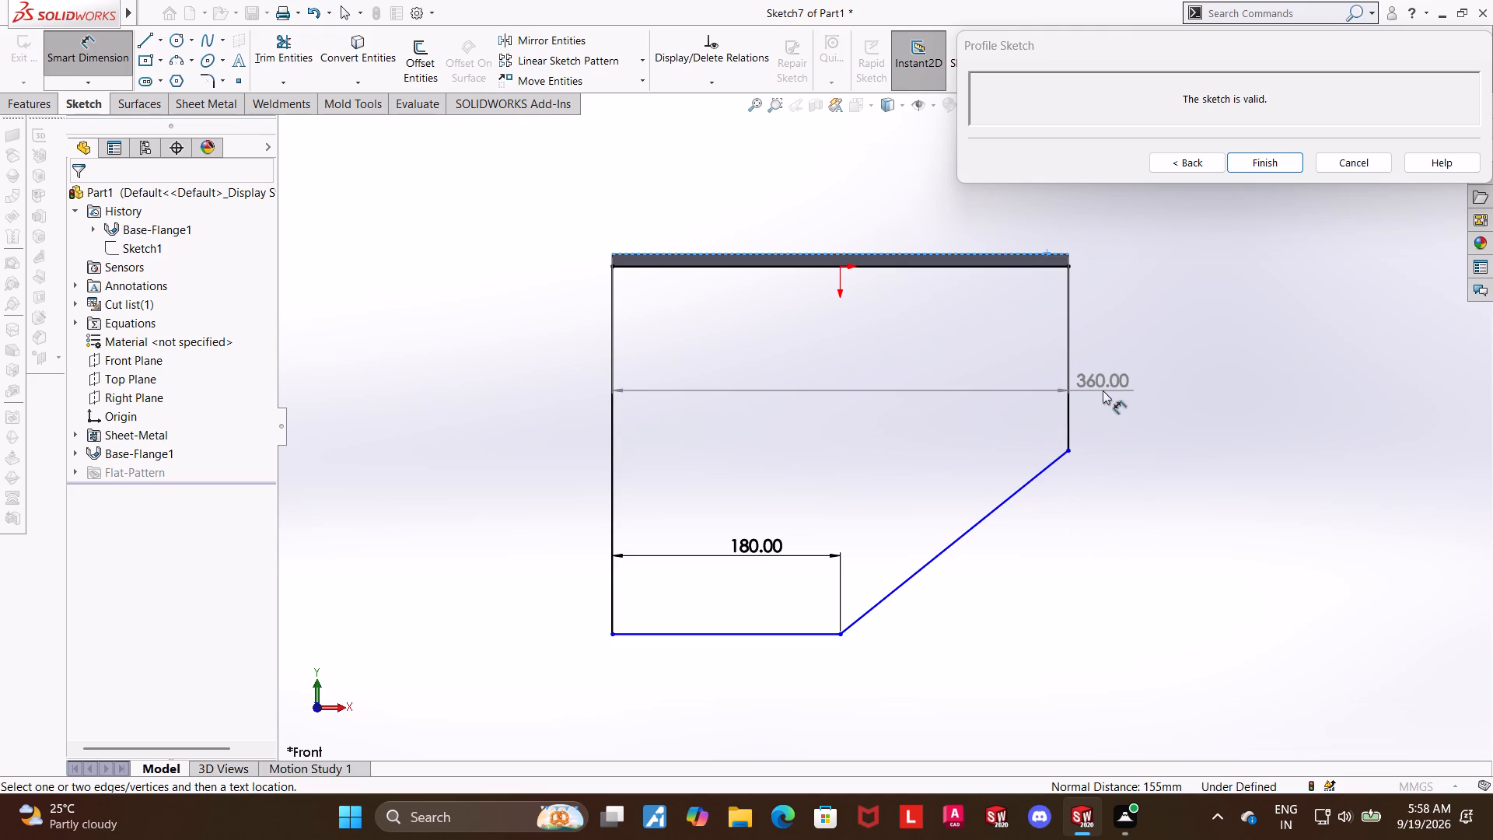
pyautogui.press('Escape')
# Return from the profile sketch to the edge flange settings and examine the flange preview from several angles.
pyautogui.moveTo(1196, 323); pyautogui.dragTo(1176, 324, button='middle')
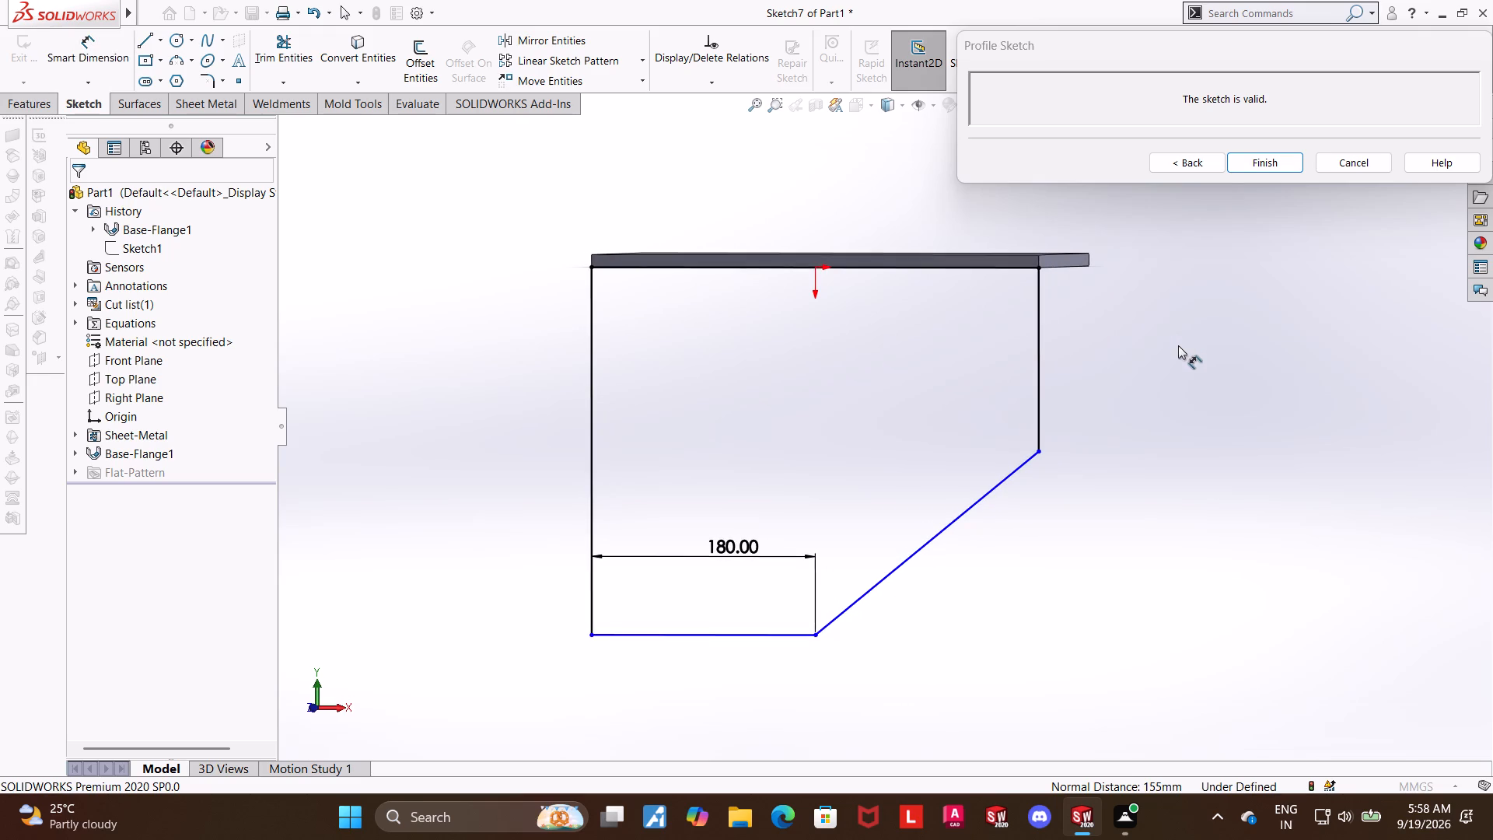
pyautogui.click(1208, 159)
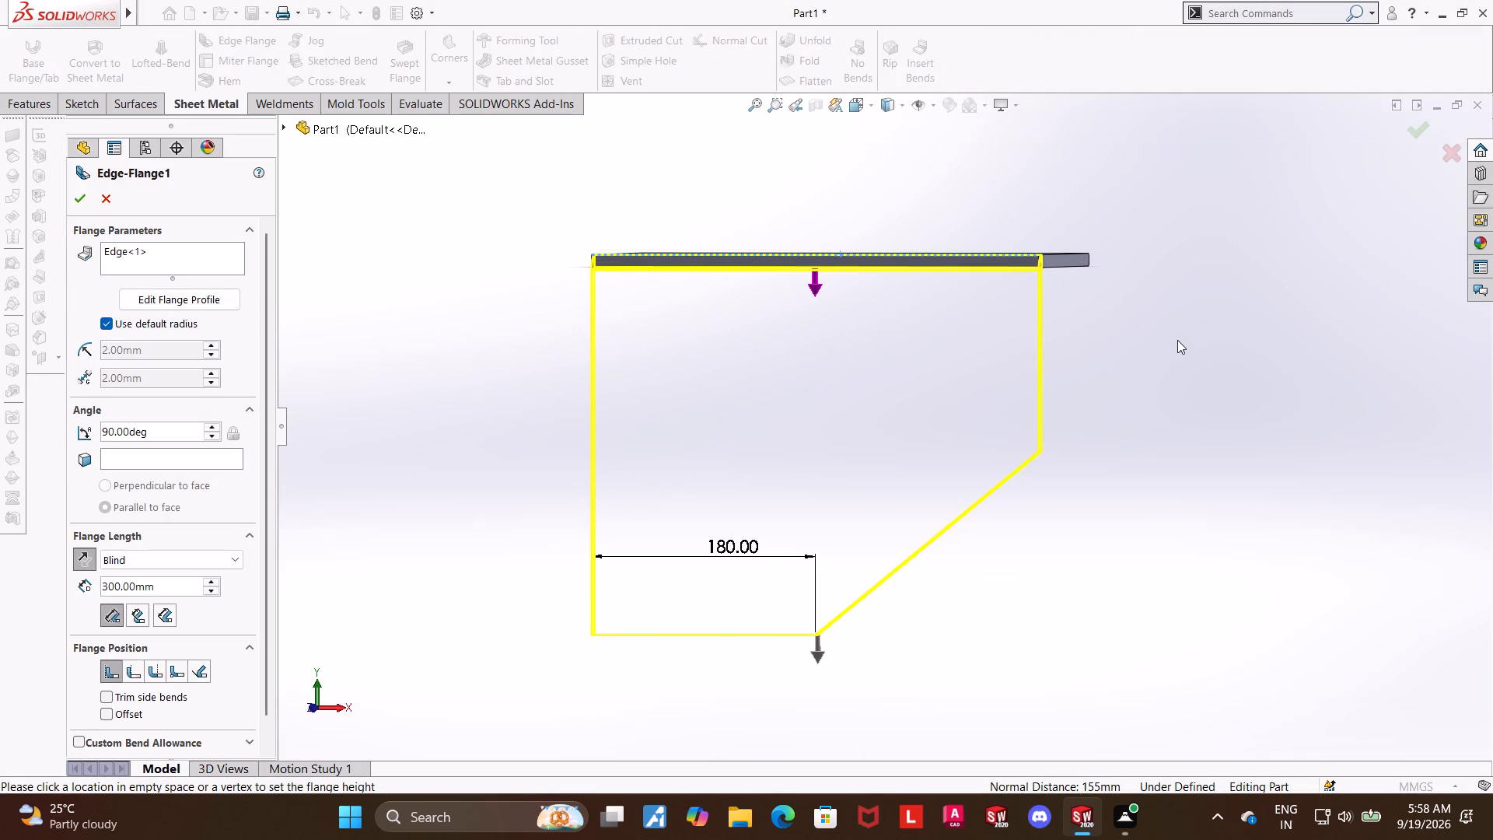
pyautogui.moveTo(407, 439); pyautogui.dragTo(387, 448, button='middle')
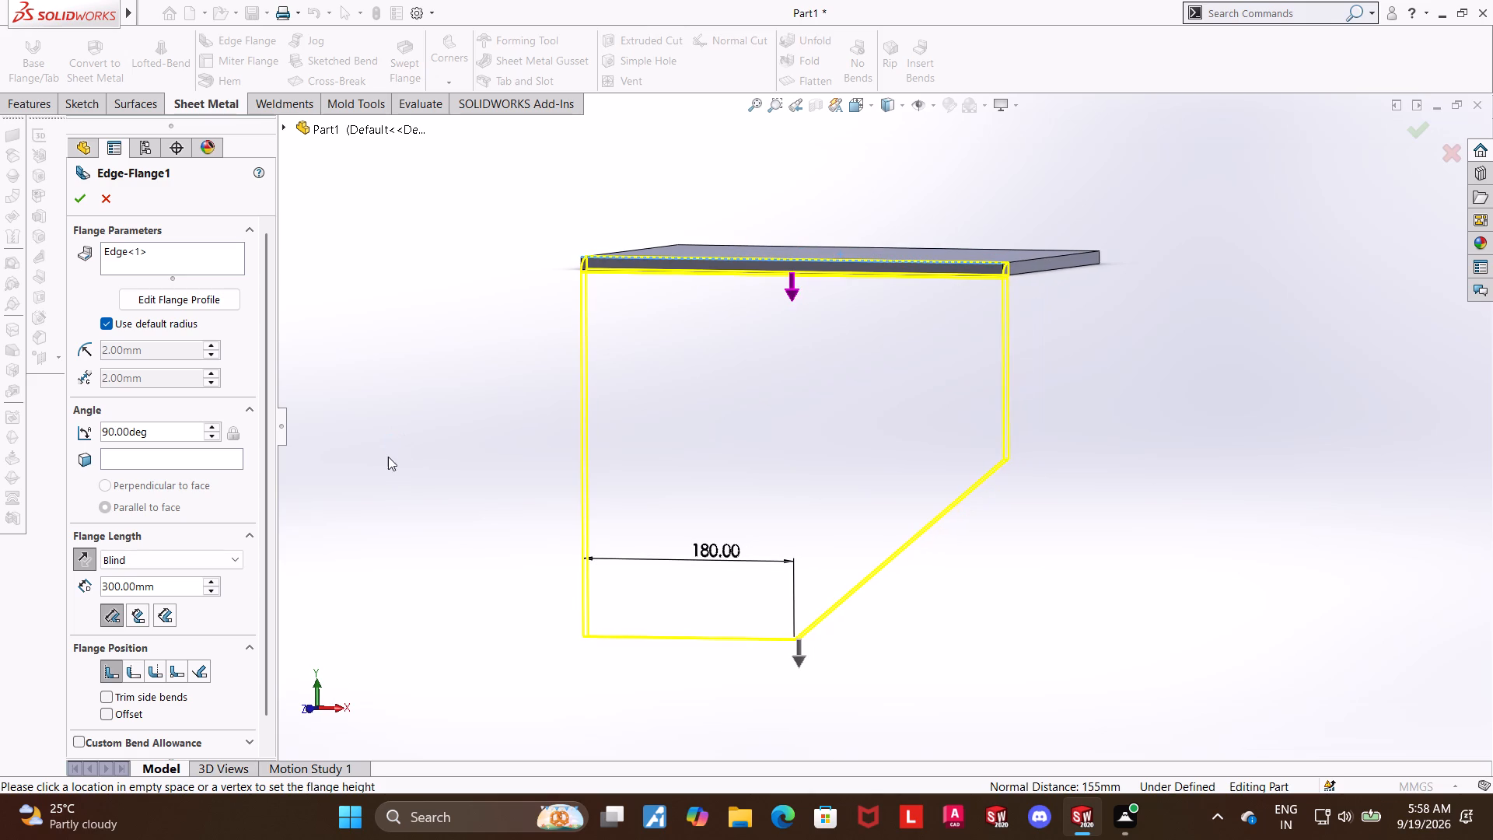
pyautogui.moveTo(417, 458); pyautogui.dragTo(432, 458, button='middle')
pyautogui.moveTo(429, 464); pyautogui.dragTo(639, 380, button='middle')
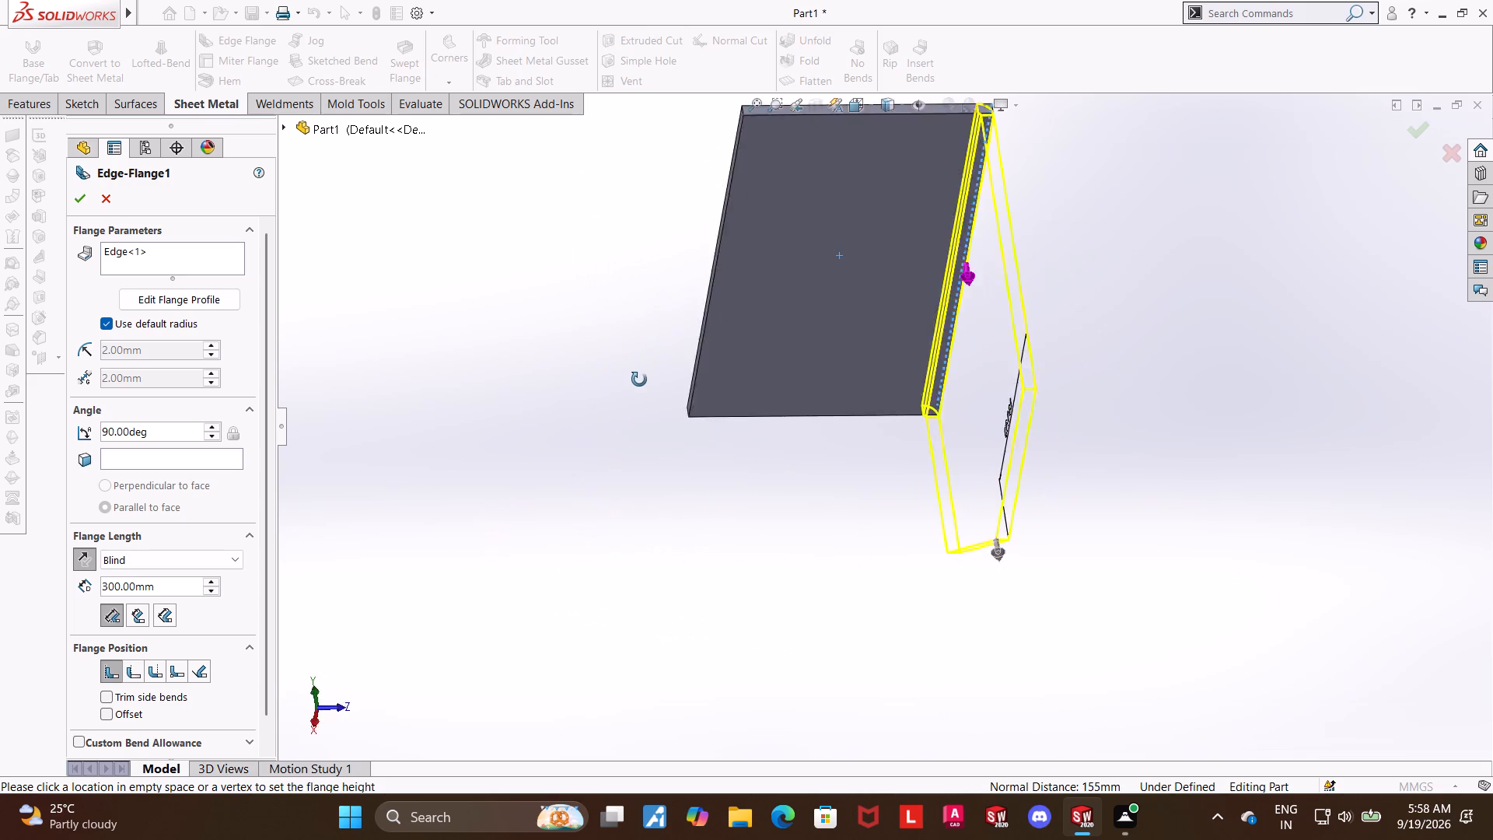
pyautogui.moveTo(639, 380); pyautogui.dragTo(486, 478, button='middle')
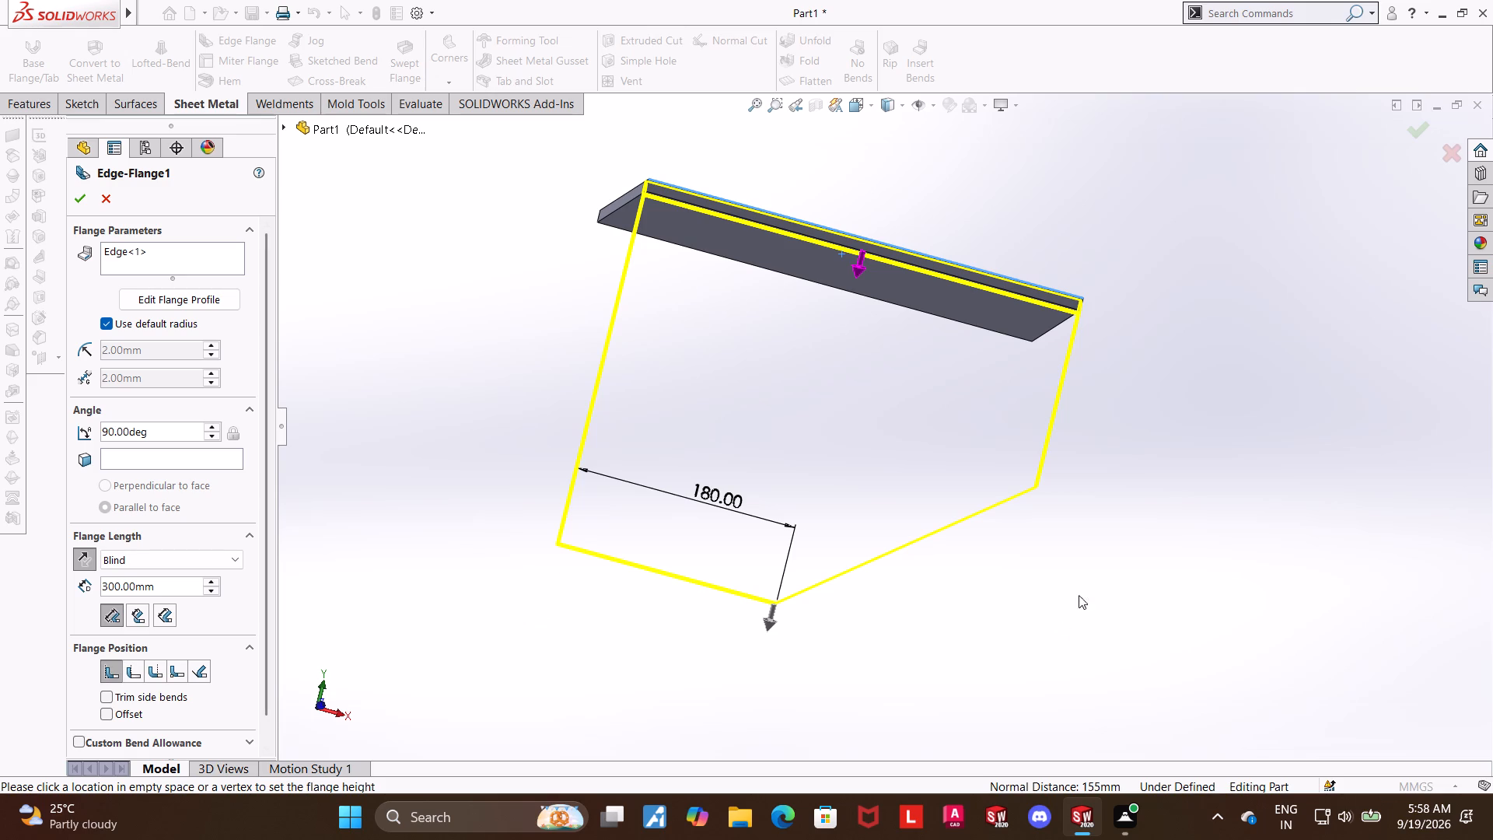
pyautogui.moveTo(1168, 500); pyautogui.dragTo(1061, 597, button='middle')
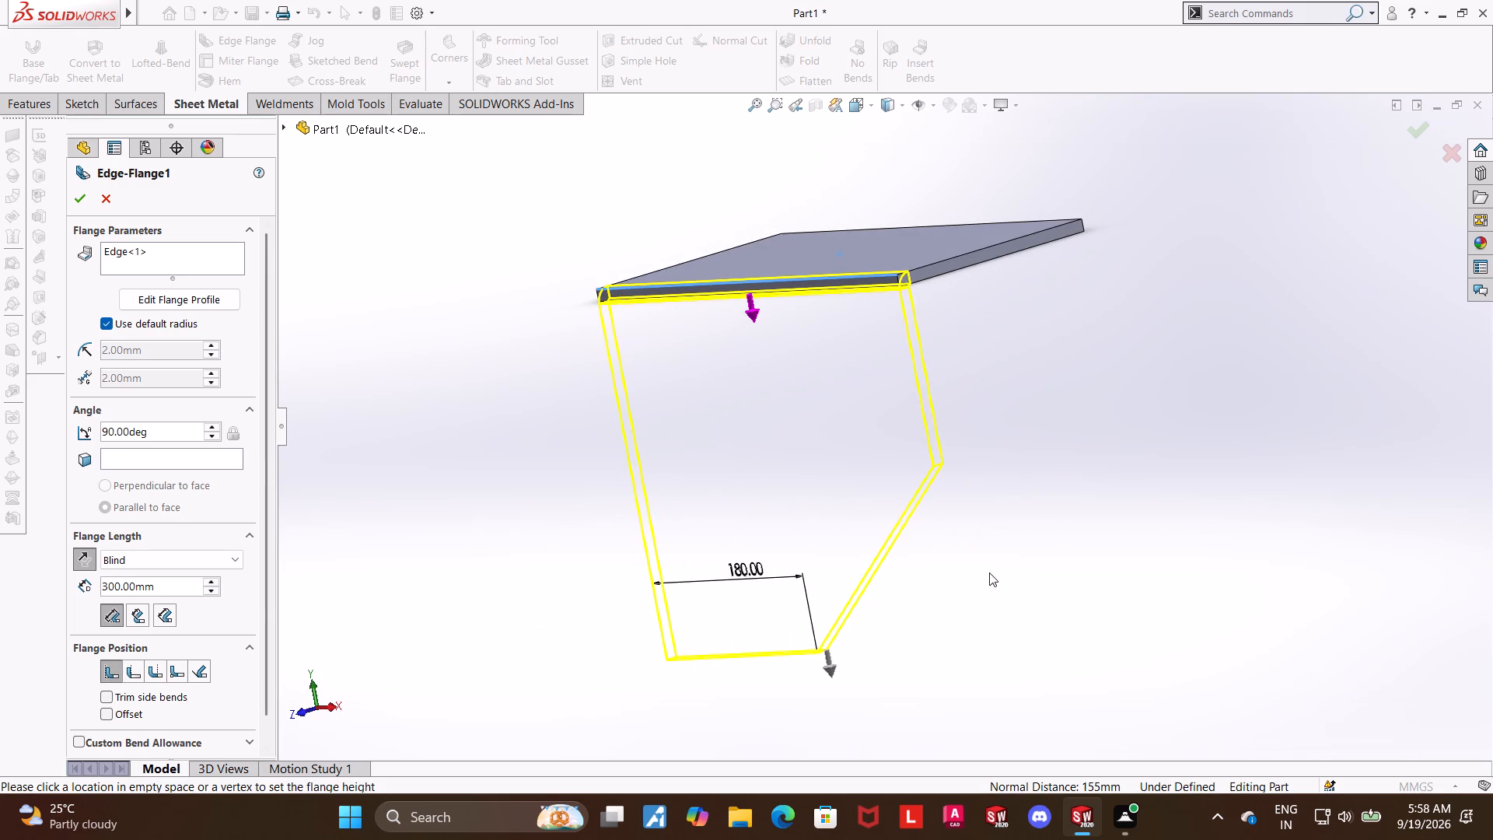
pyautogui.moveTo(1109, 541); pyautogui.dragTo(1131, 548, button='middle')
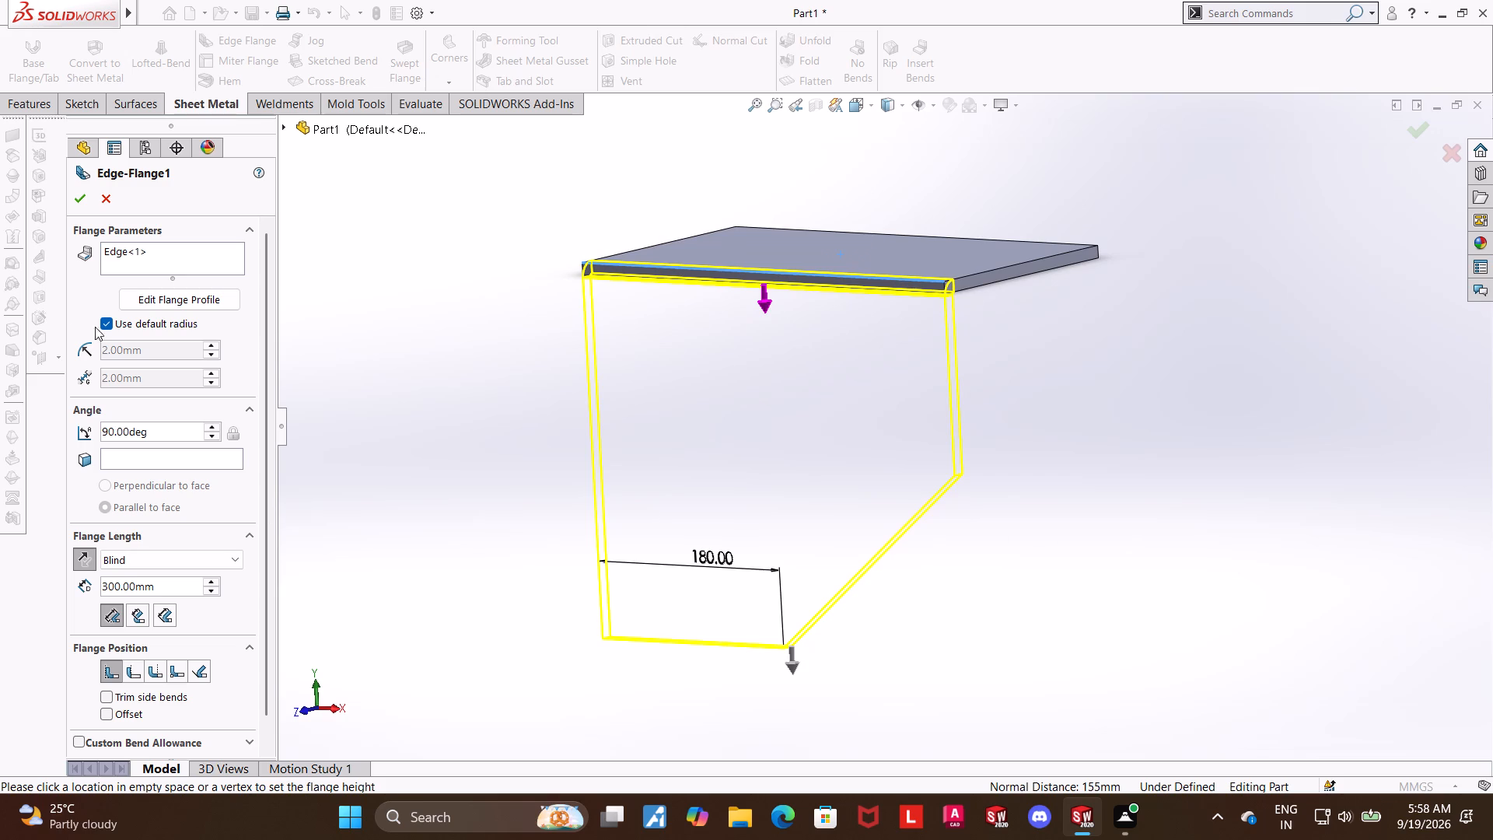
# Reopen the flange profile in front view and set the vertical distance between the diagonal's endpoints to 150 mm.
pyautogui.click(860, 101)
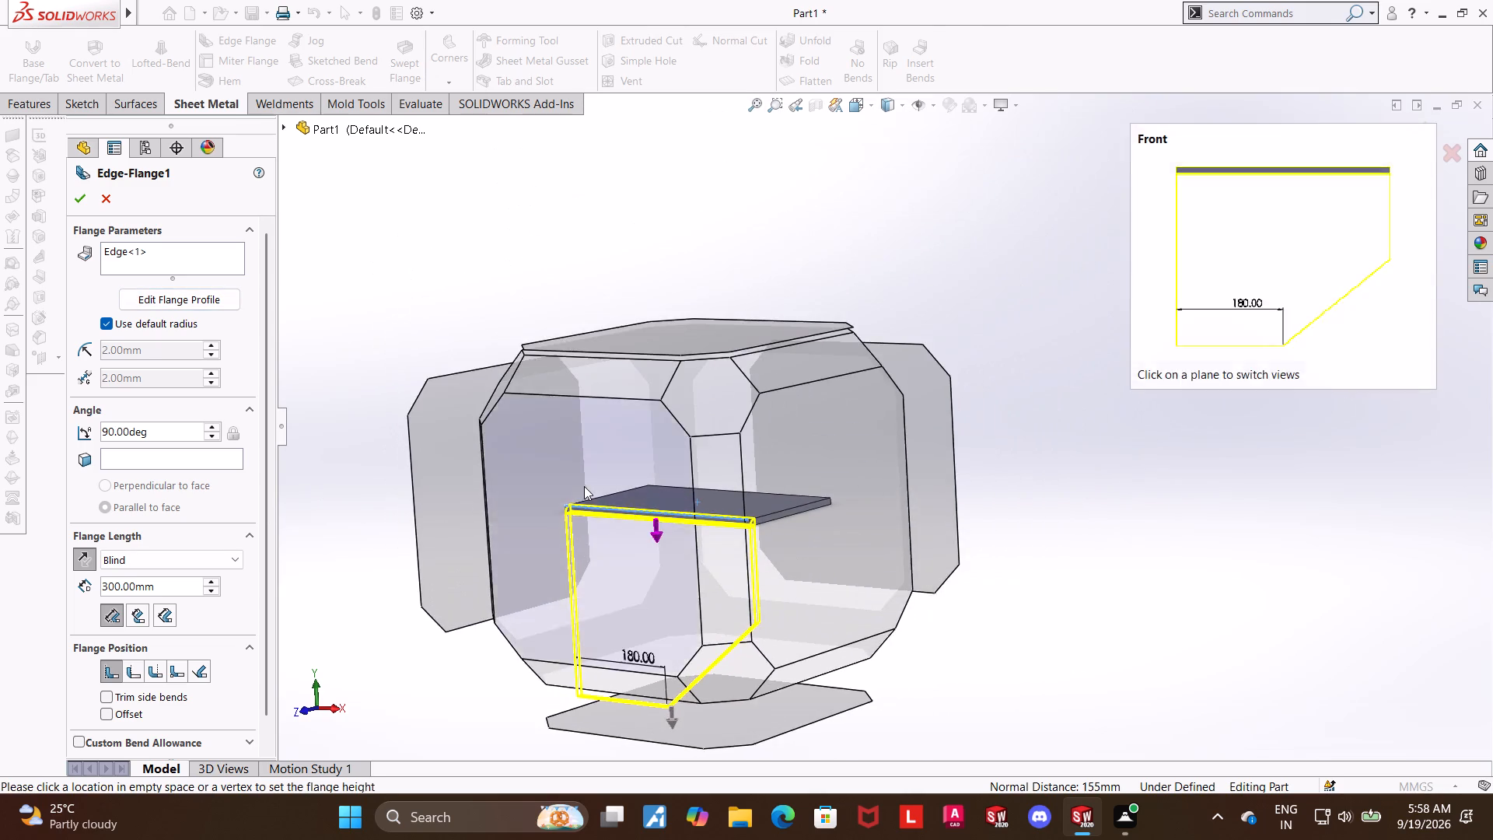
pyautogui.click(584, 486)
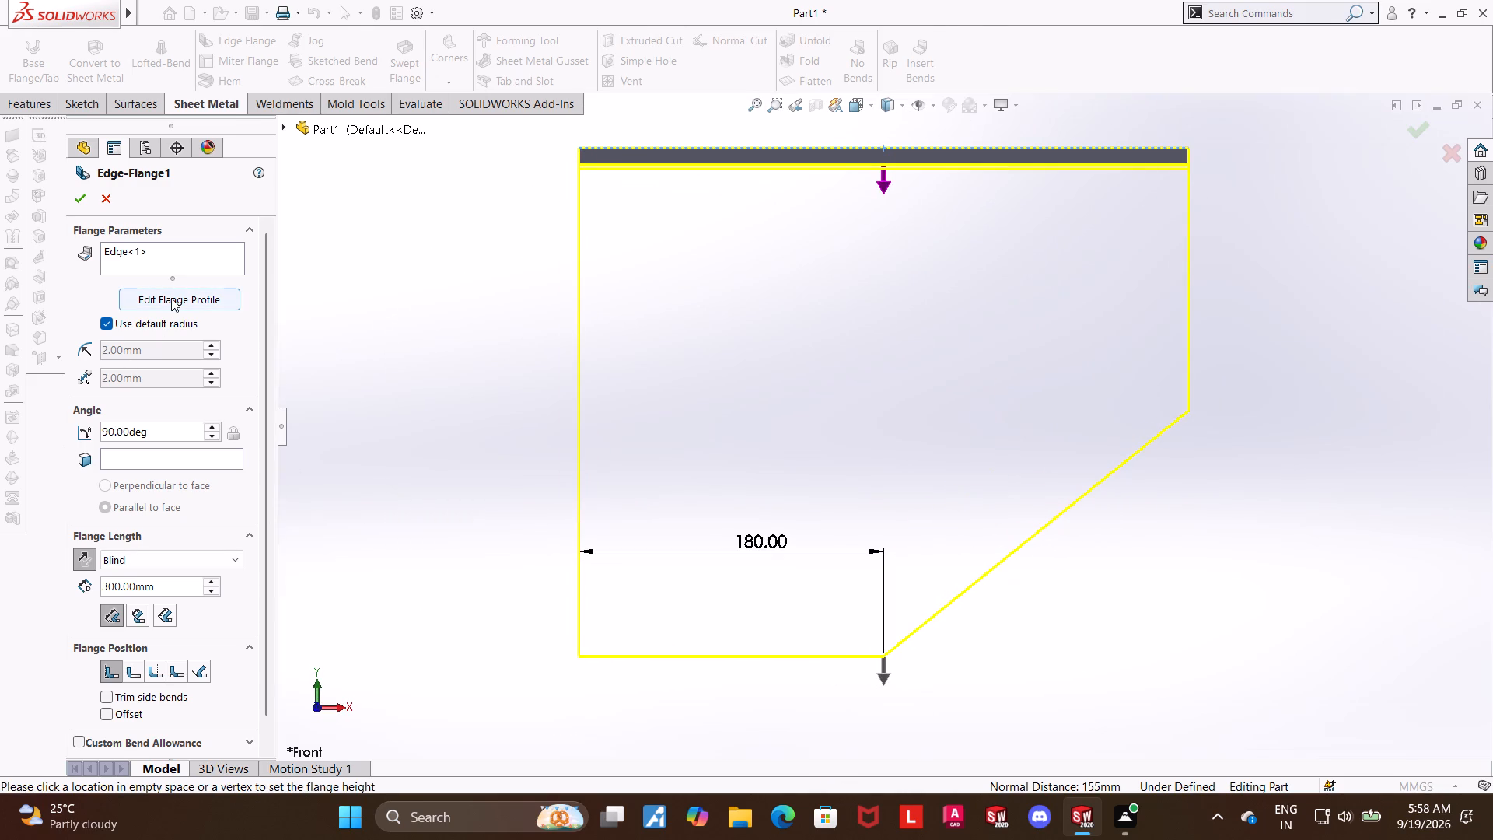
pyautogui.click(171, 298)
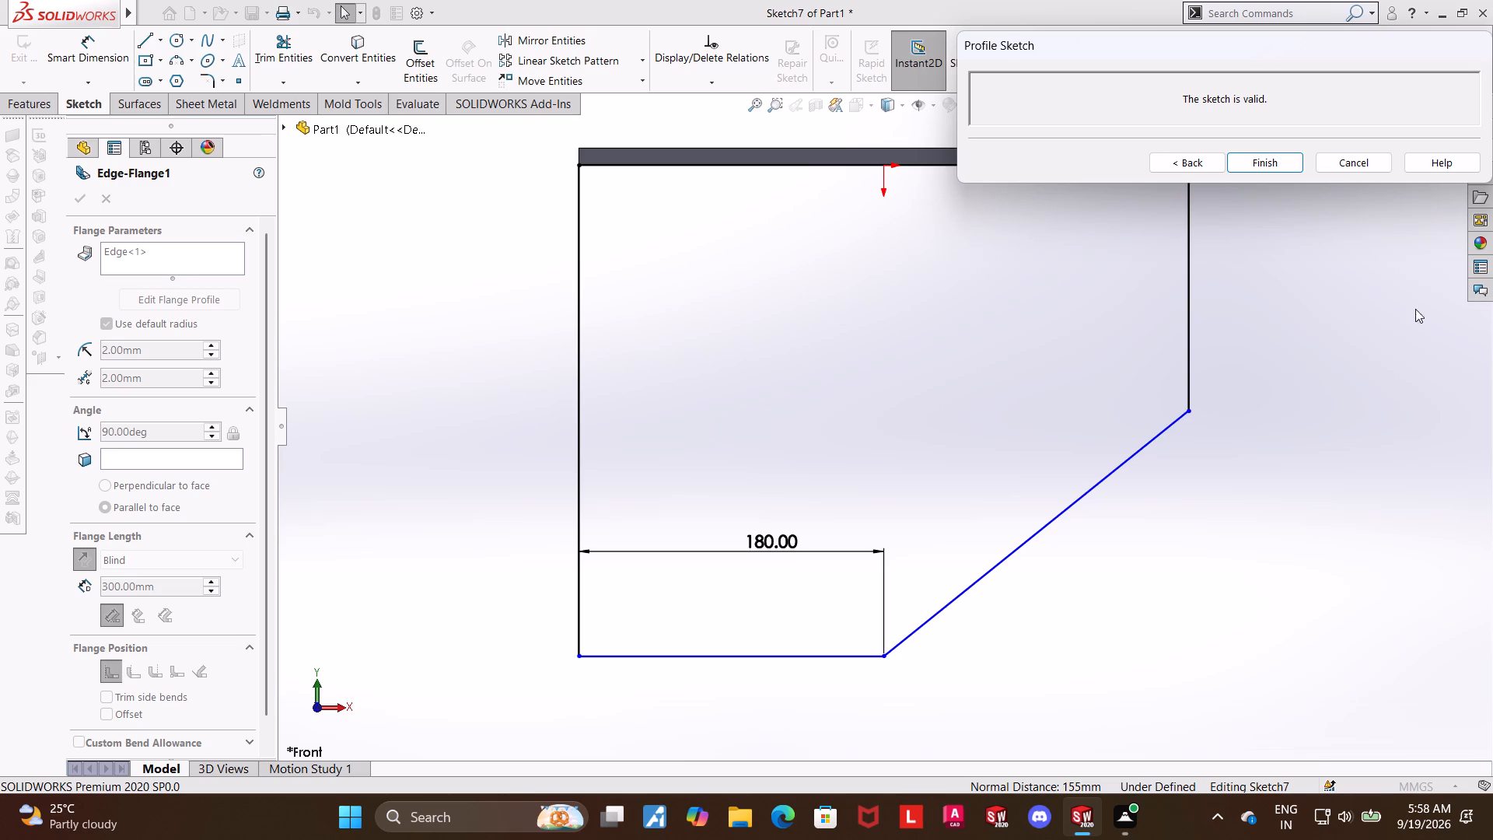
pyautogui.click(97, 58)
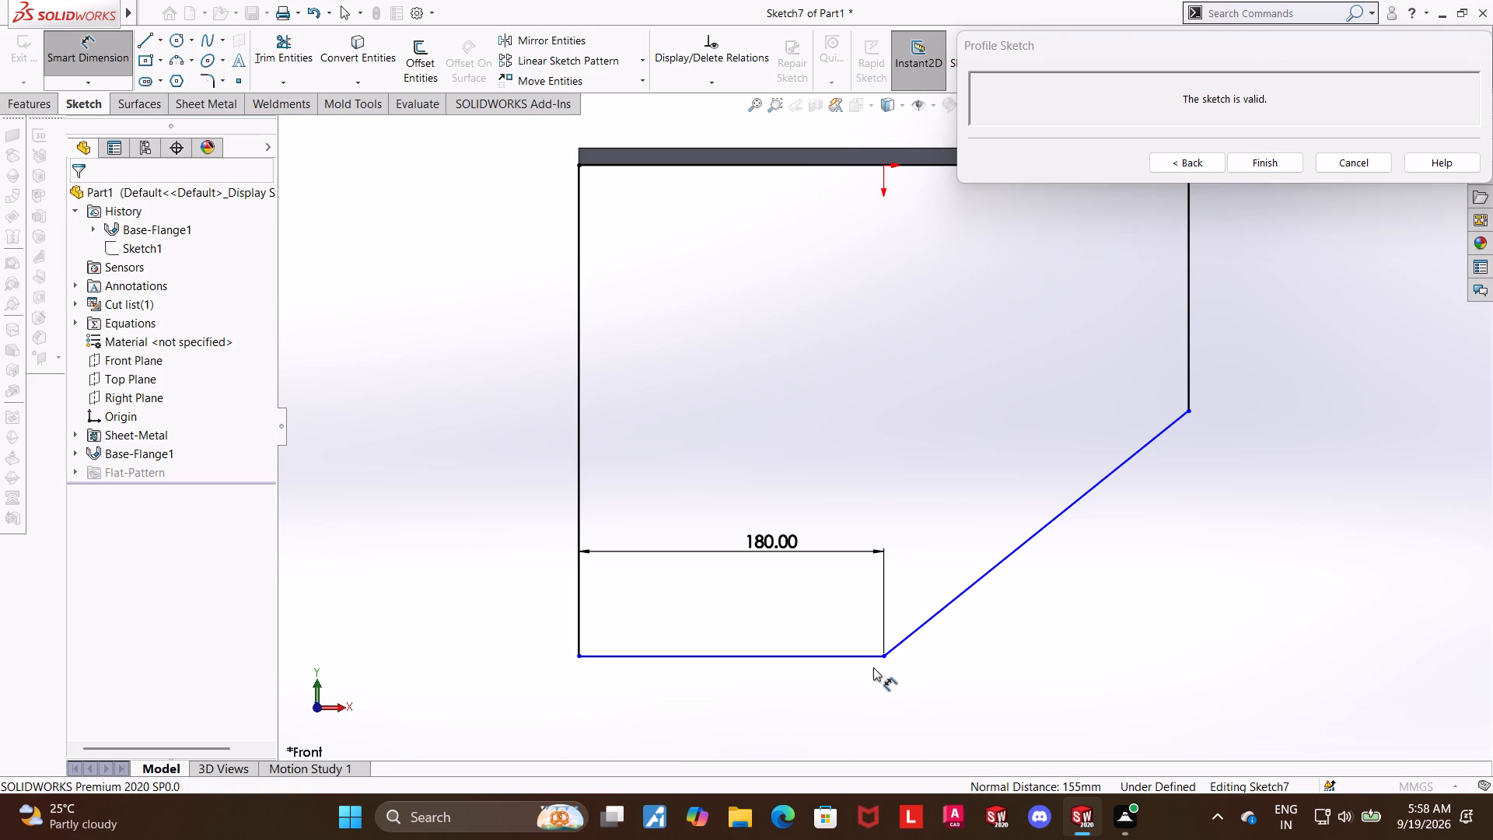
pyautogui.click(883, 658)
pyautogui.click(1190, 411)
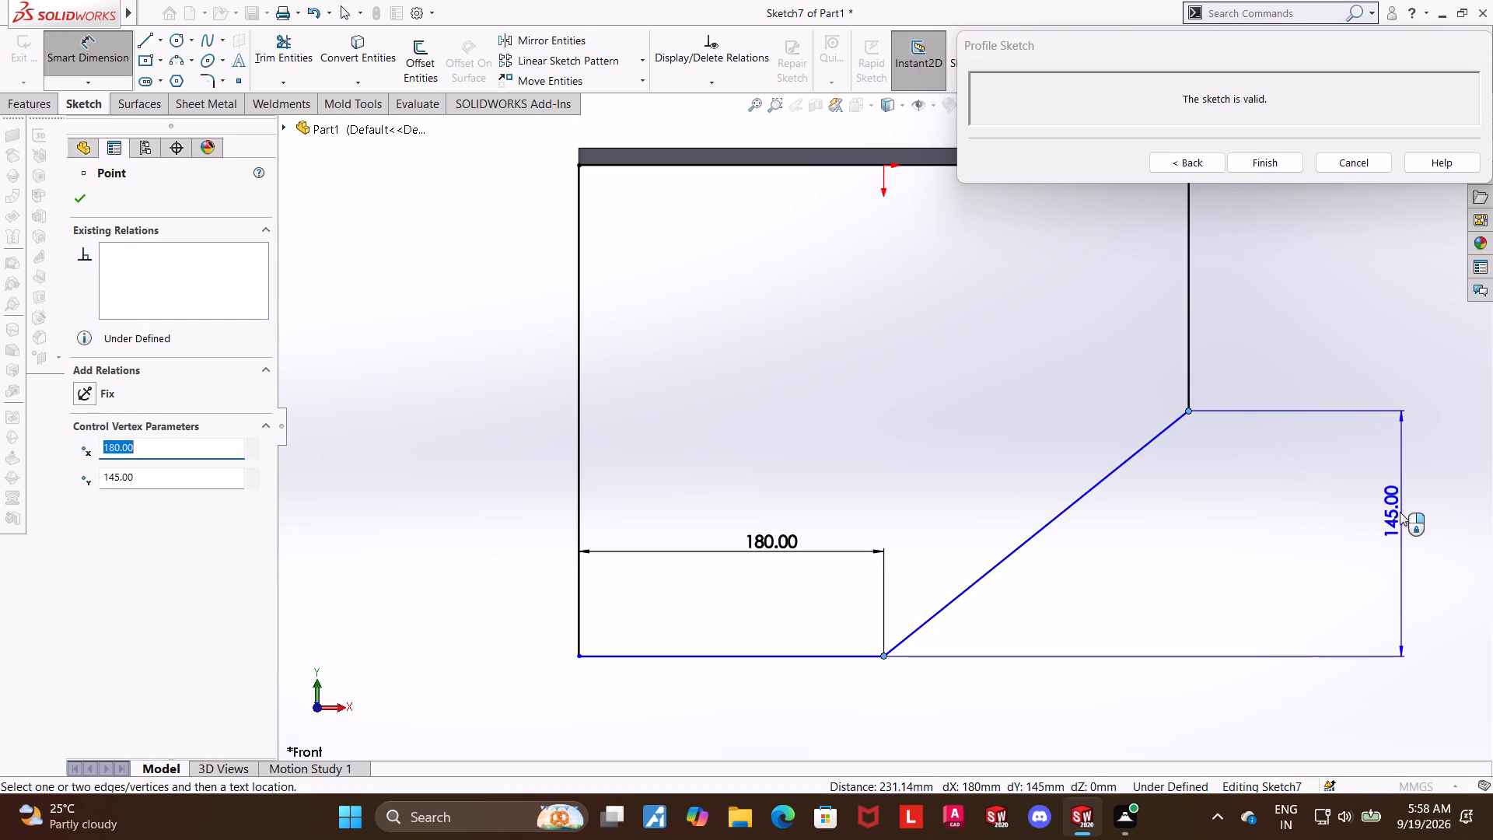
pyautogui.click(1389, 516)
pyautogui.write('150')
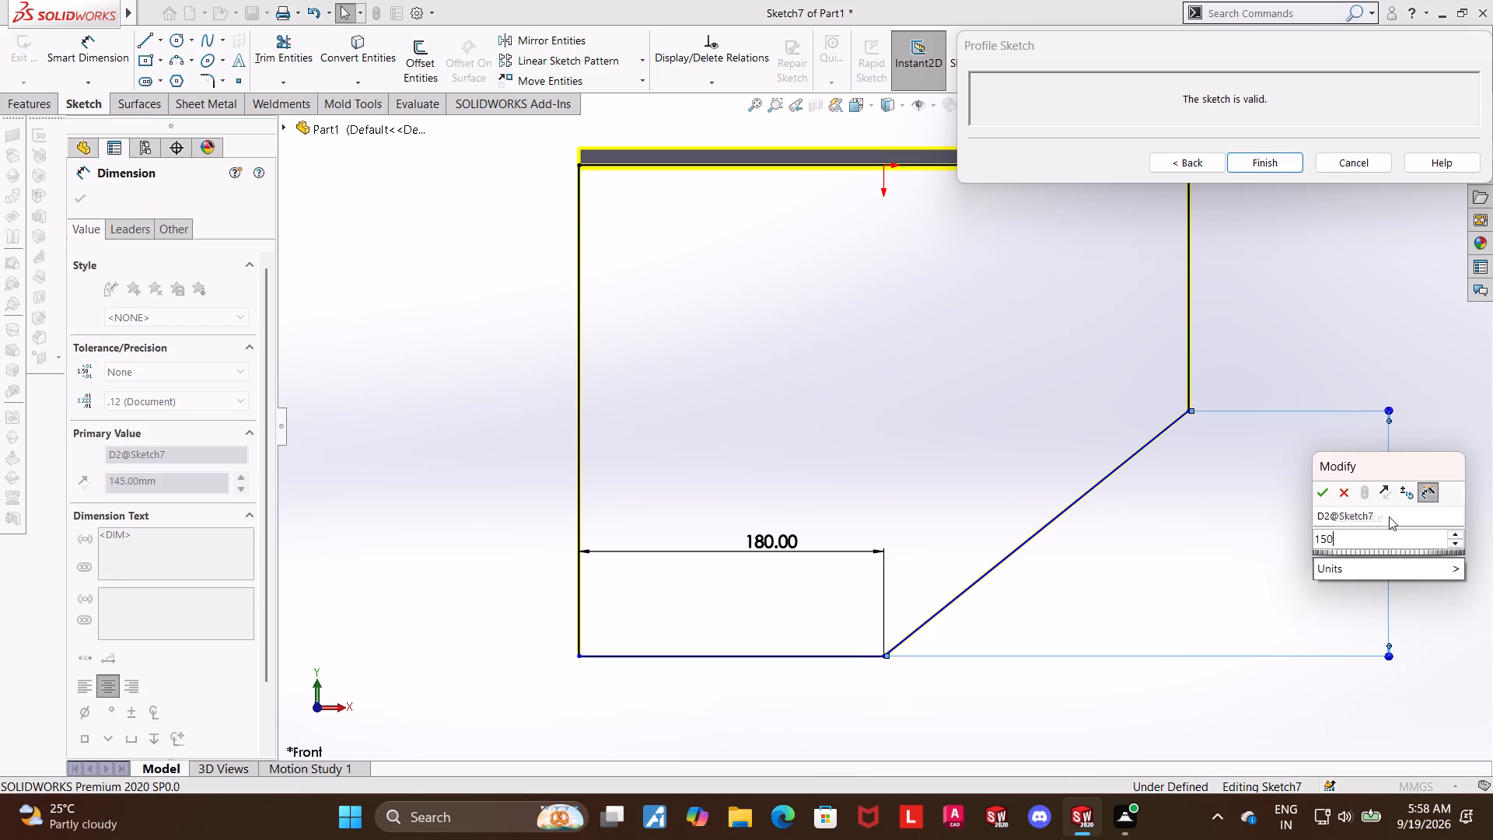
pyautogui.press('Return')
pyautogui.press('Escape')
pyautogui.press('Escape')
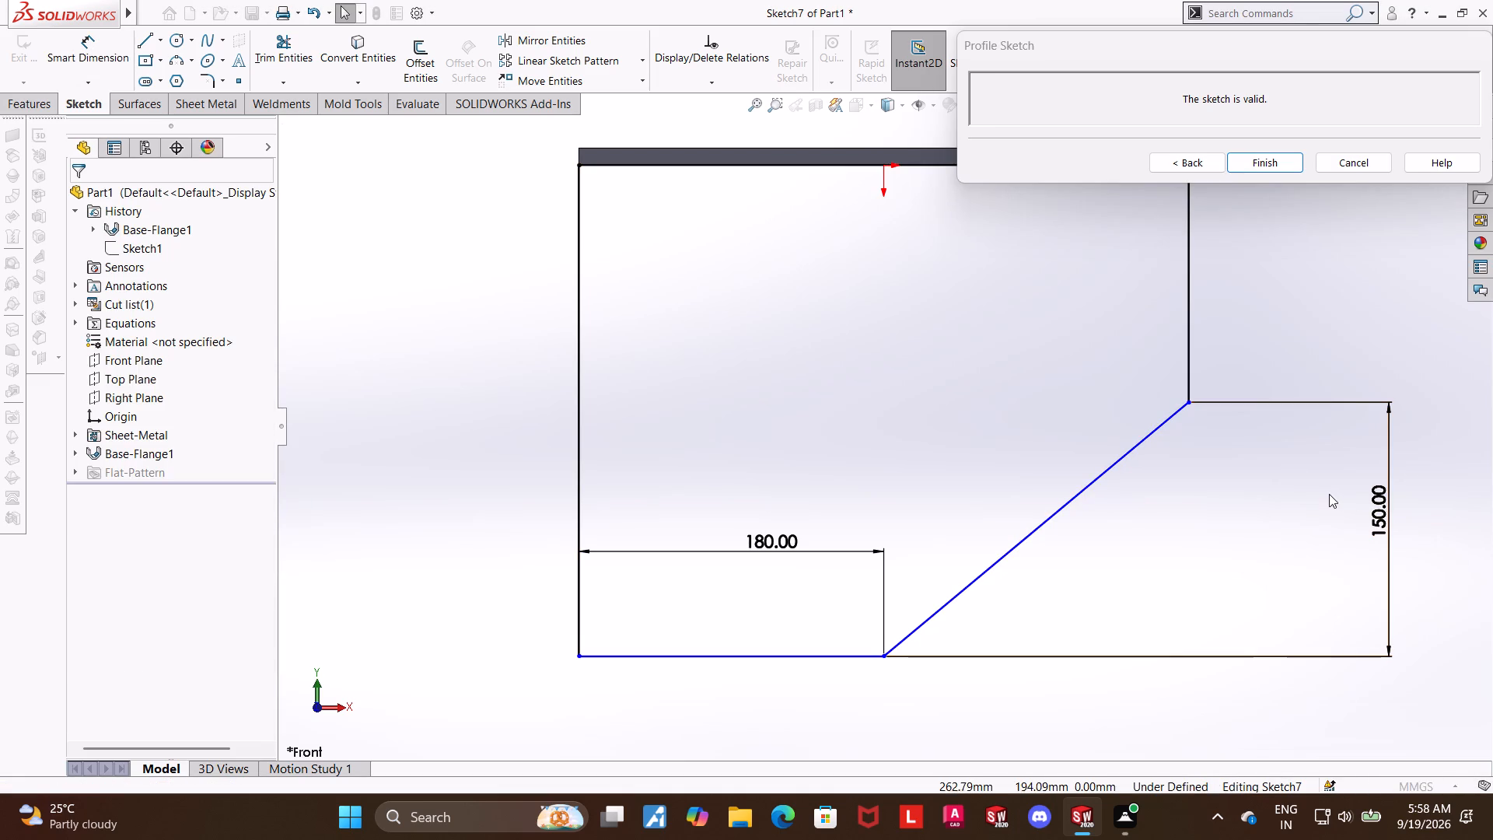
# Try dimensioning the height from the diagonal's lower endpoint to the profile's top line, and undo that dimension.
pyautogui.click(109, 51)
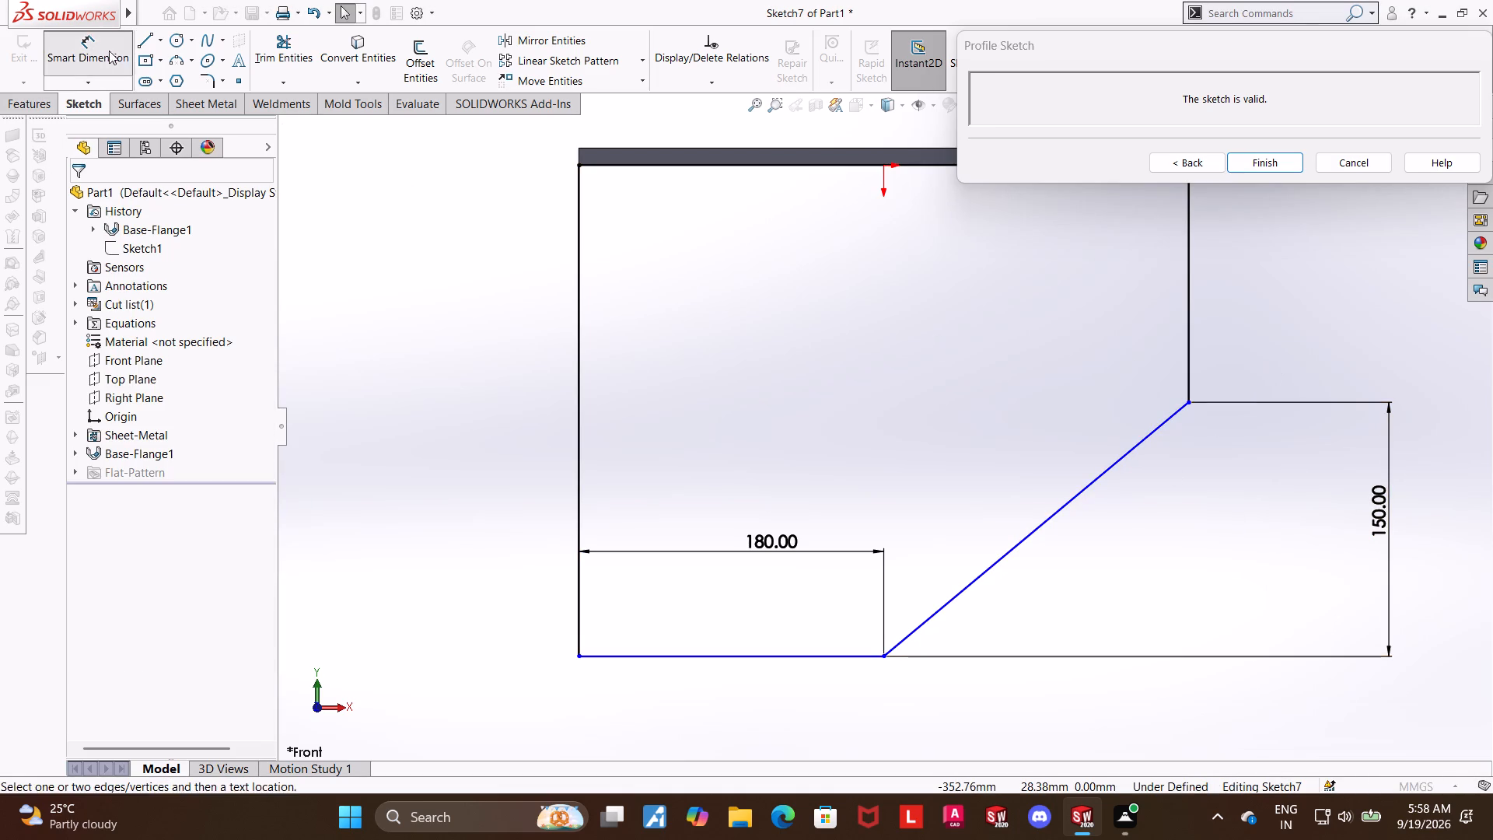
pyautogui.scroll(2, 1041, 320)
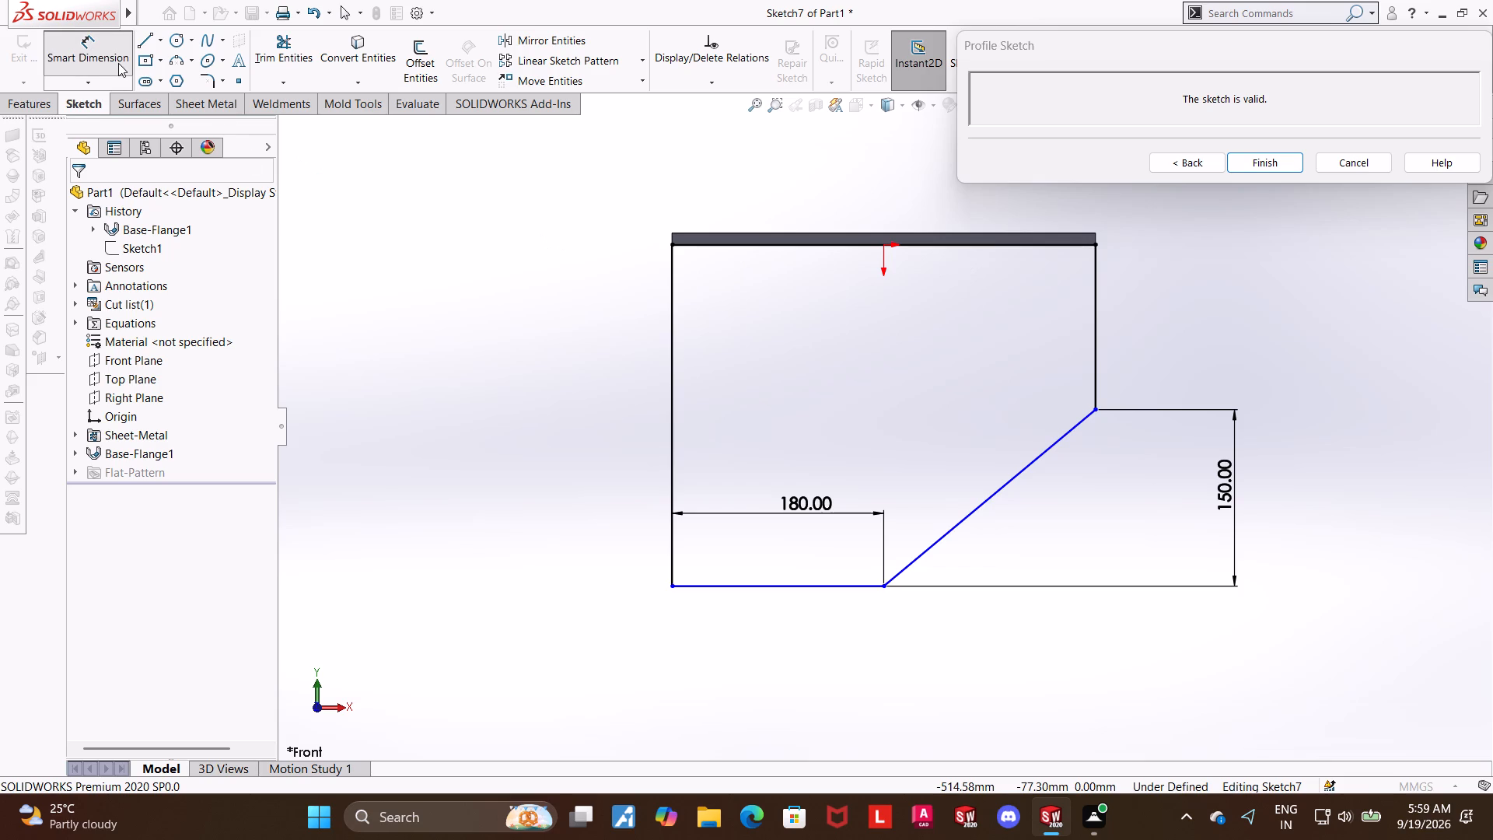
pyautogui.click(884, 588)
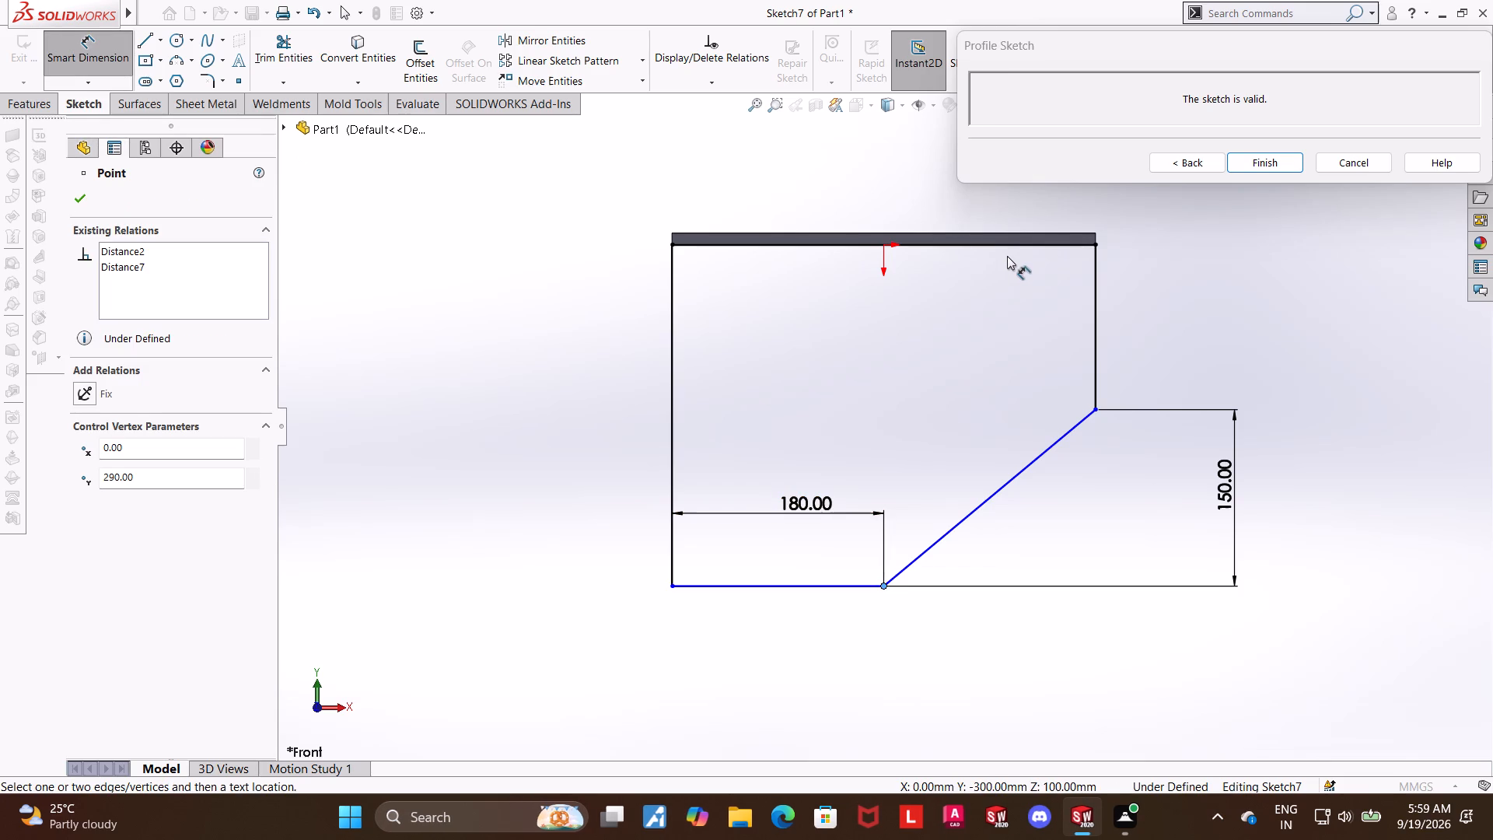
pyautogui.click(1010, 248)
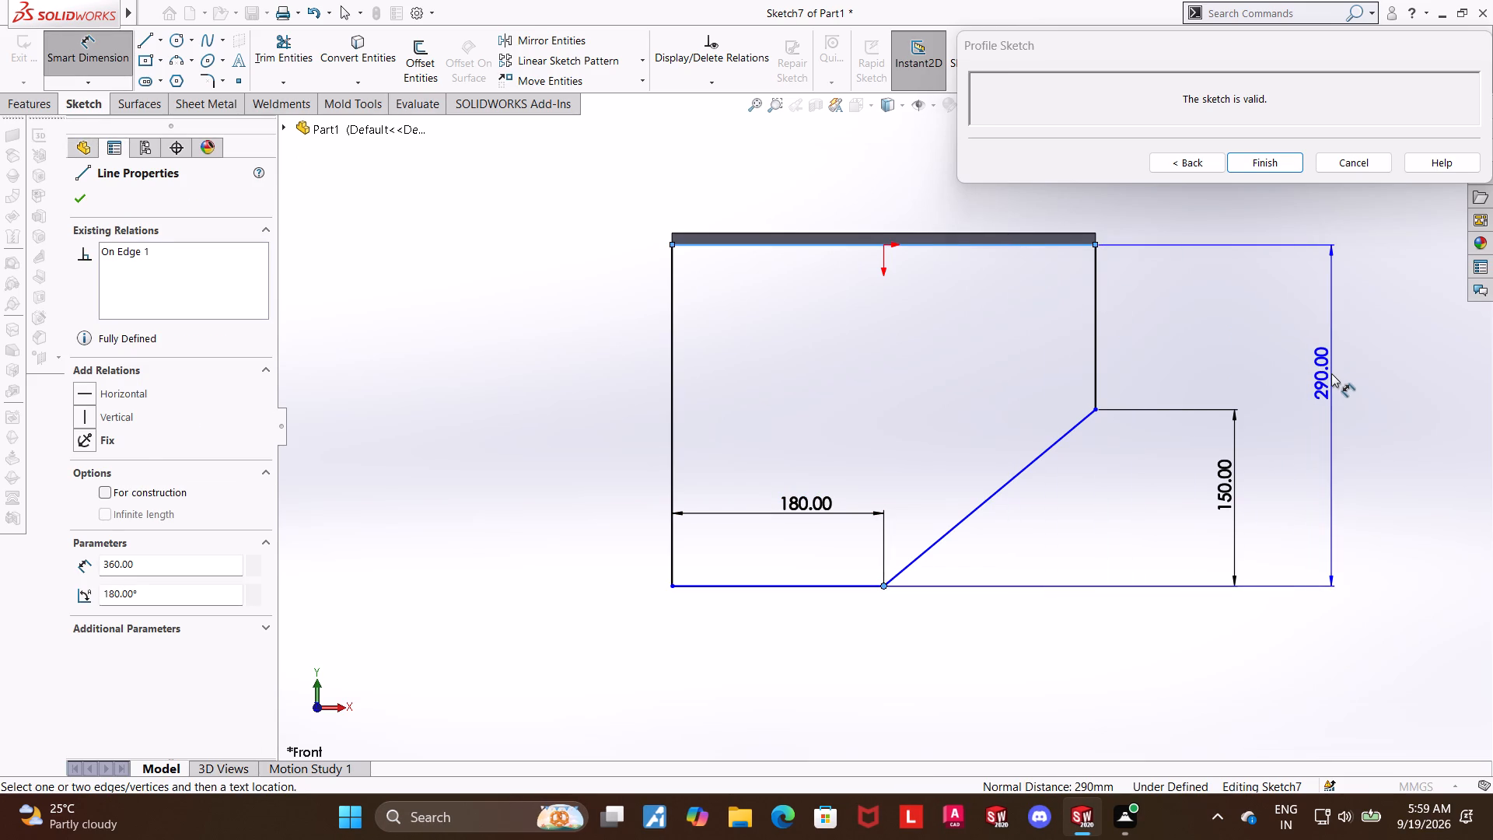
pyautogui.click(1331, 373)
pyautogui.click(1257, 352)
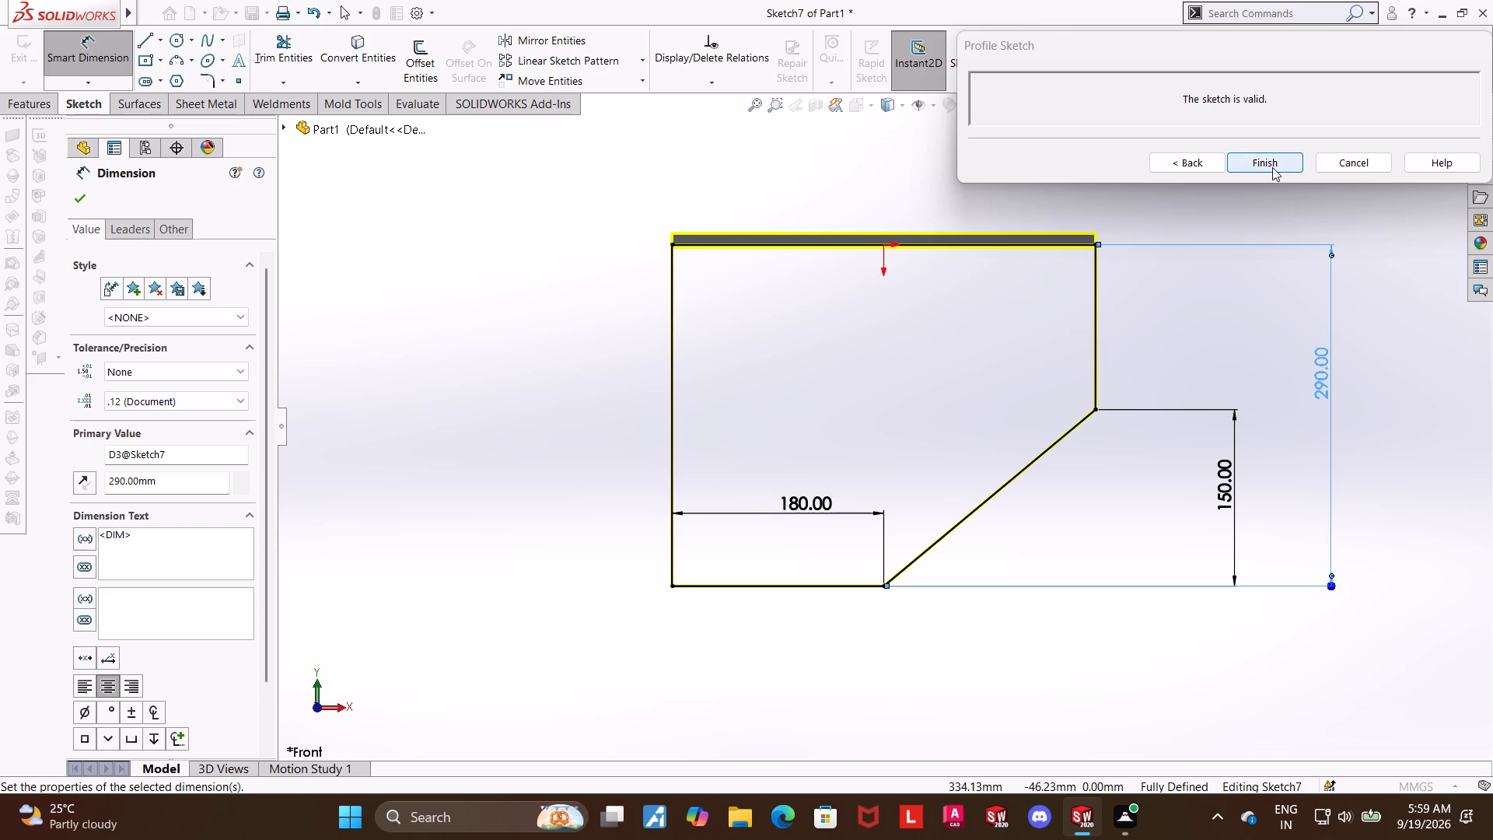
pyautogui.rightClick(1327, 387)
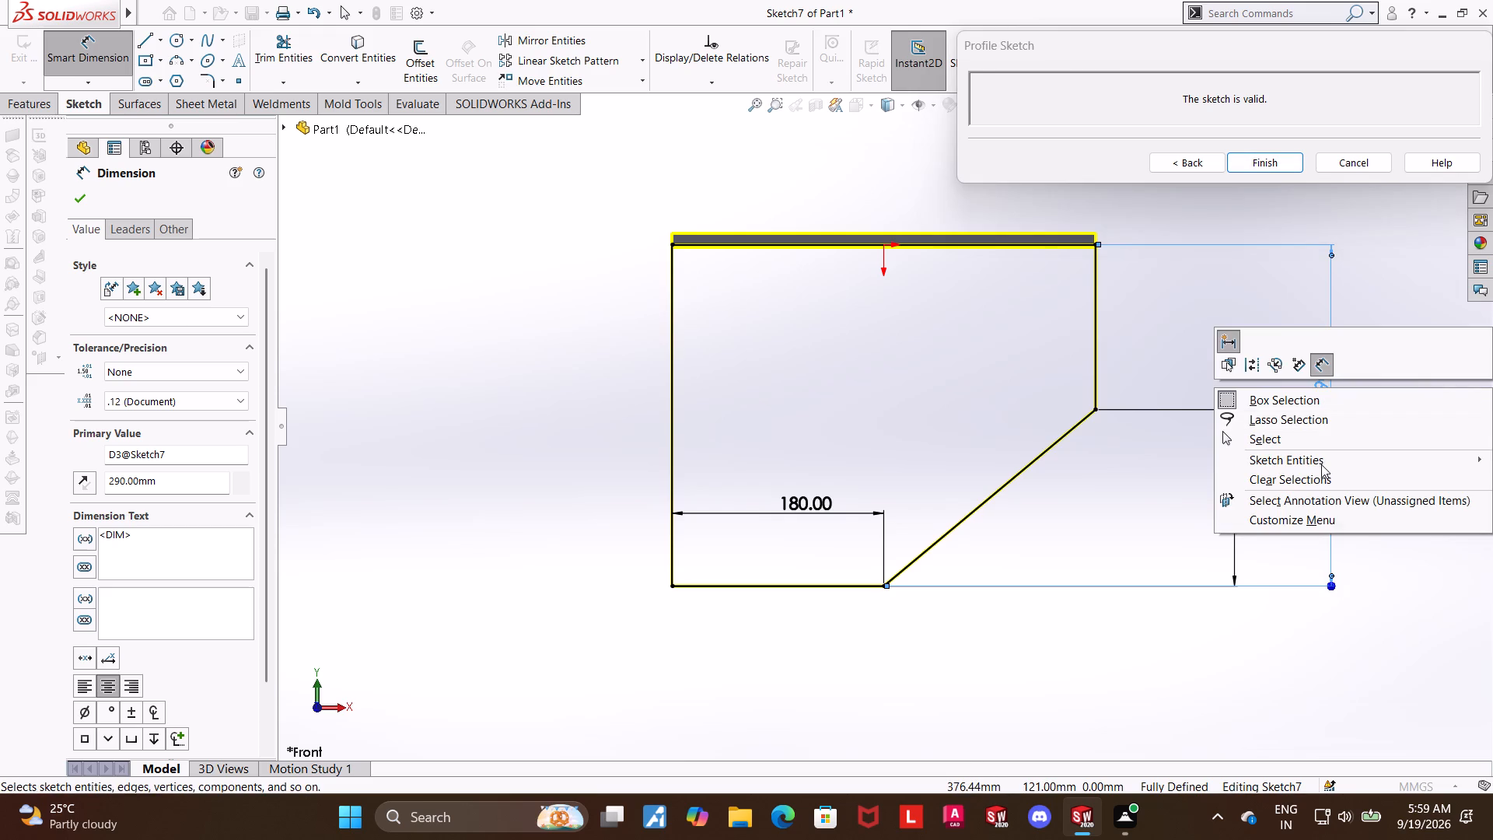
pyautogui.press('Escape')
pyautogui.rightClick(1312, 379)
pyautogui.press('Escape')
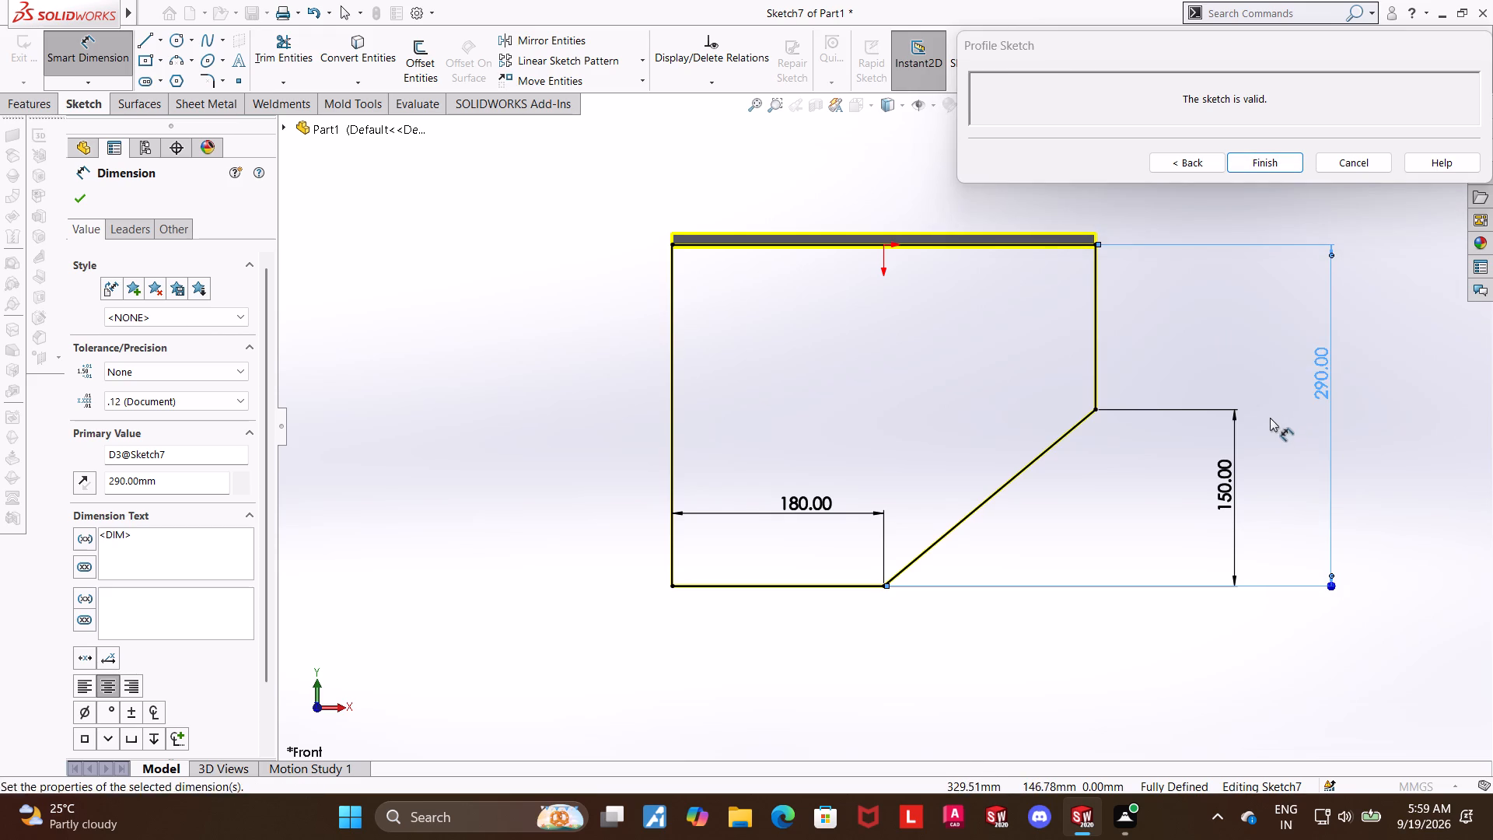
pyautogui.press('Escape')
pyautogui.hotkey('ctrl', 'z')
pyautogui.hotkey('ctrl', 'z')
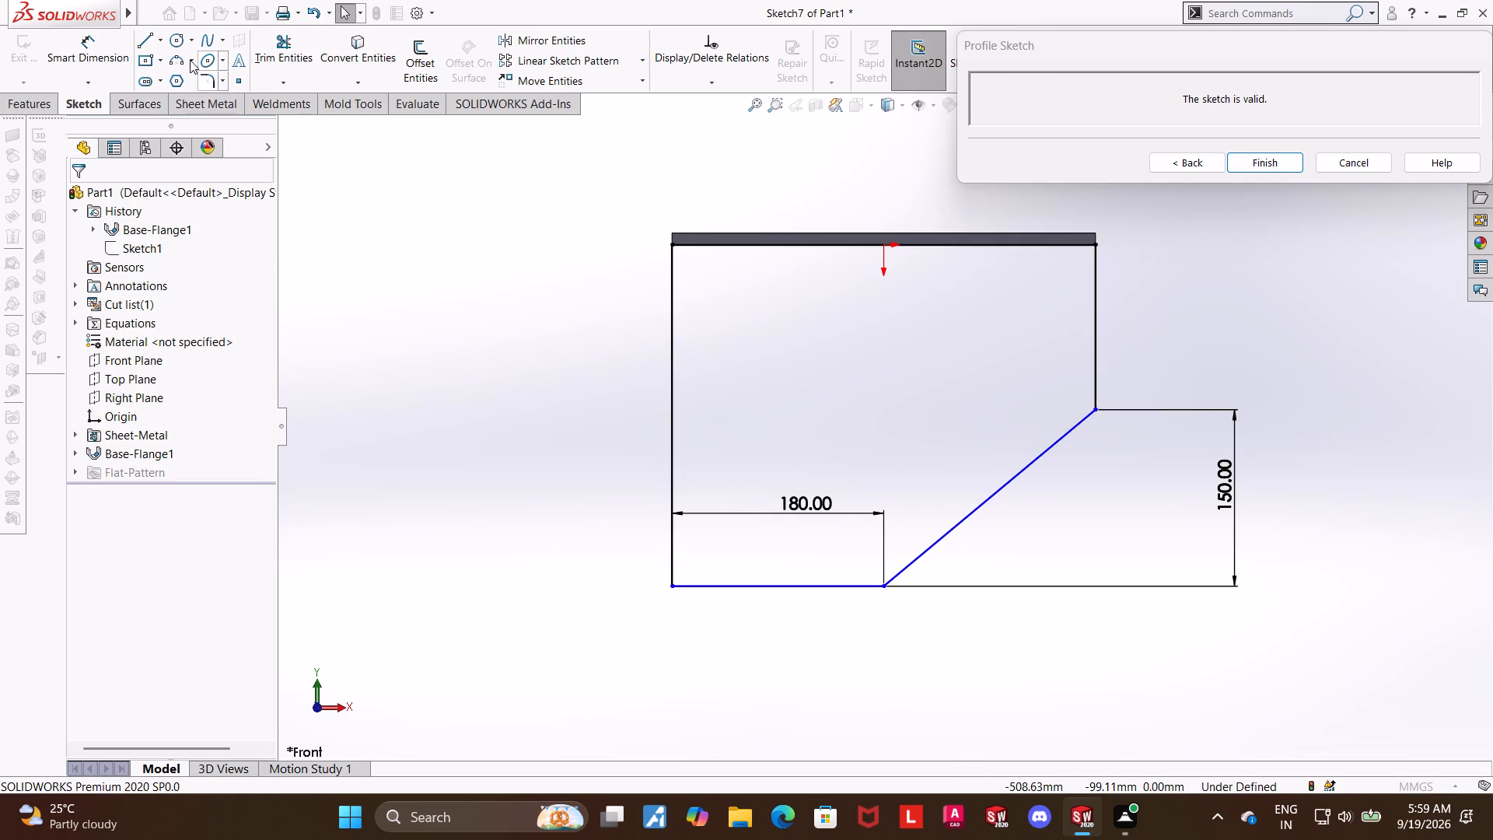
# Dimension the flange profile's full height from the base's top edge to the profile's bottom line, and return to the flange settings.
pyautogui.click(52, 44)
pyautogui.click(907, 232)
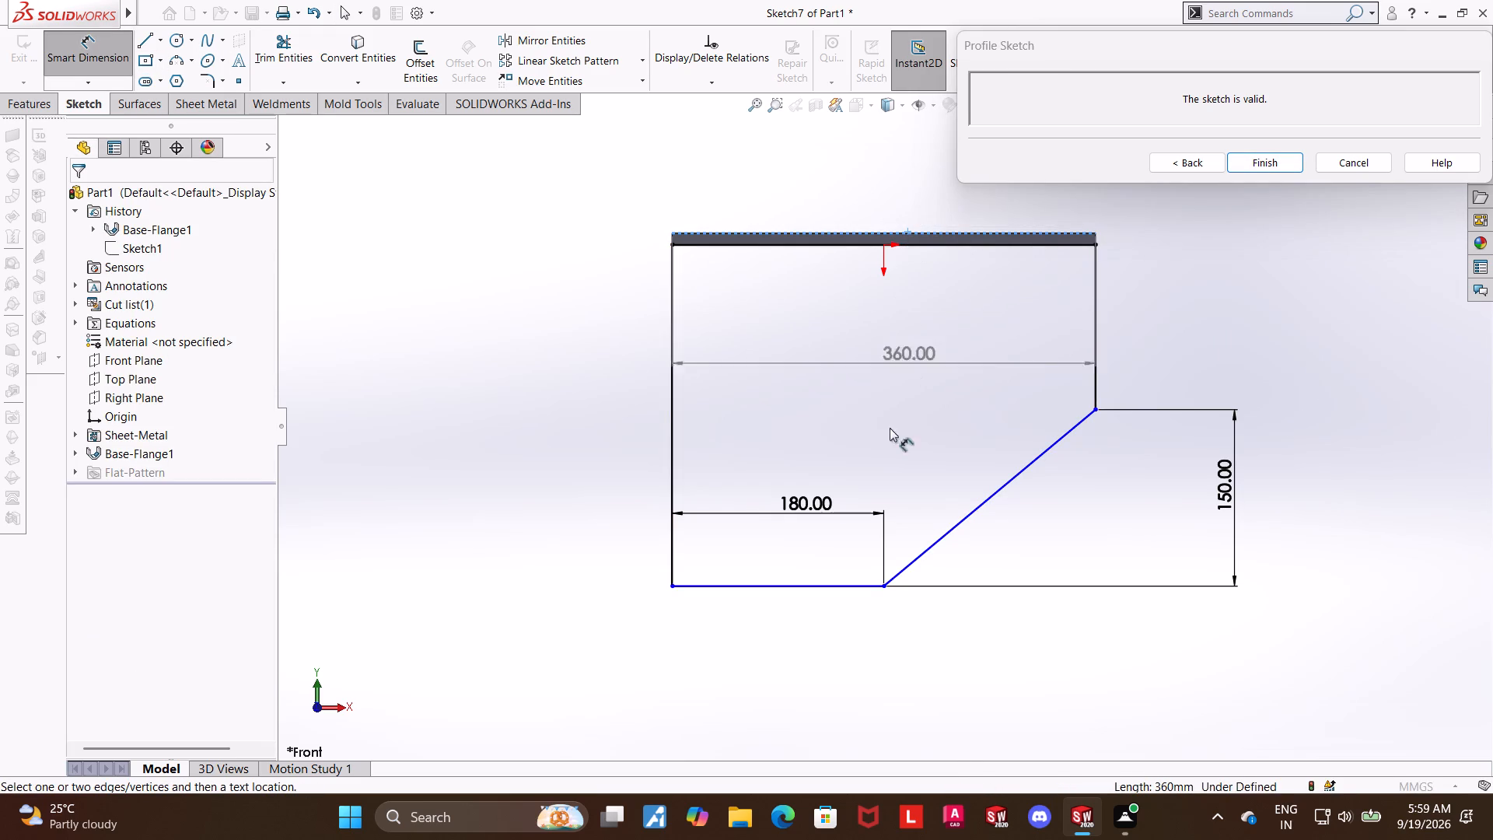
pyautogui.click(827, 583)
pyautogui.click(1365, 456)
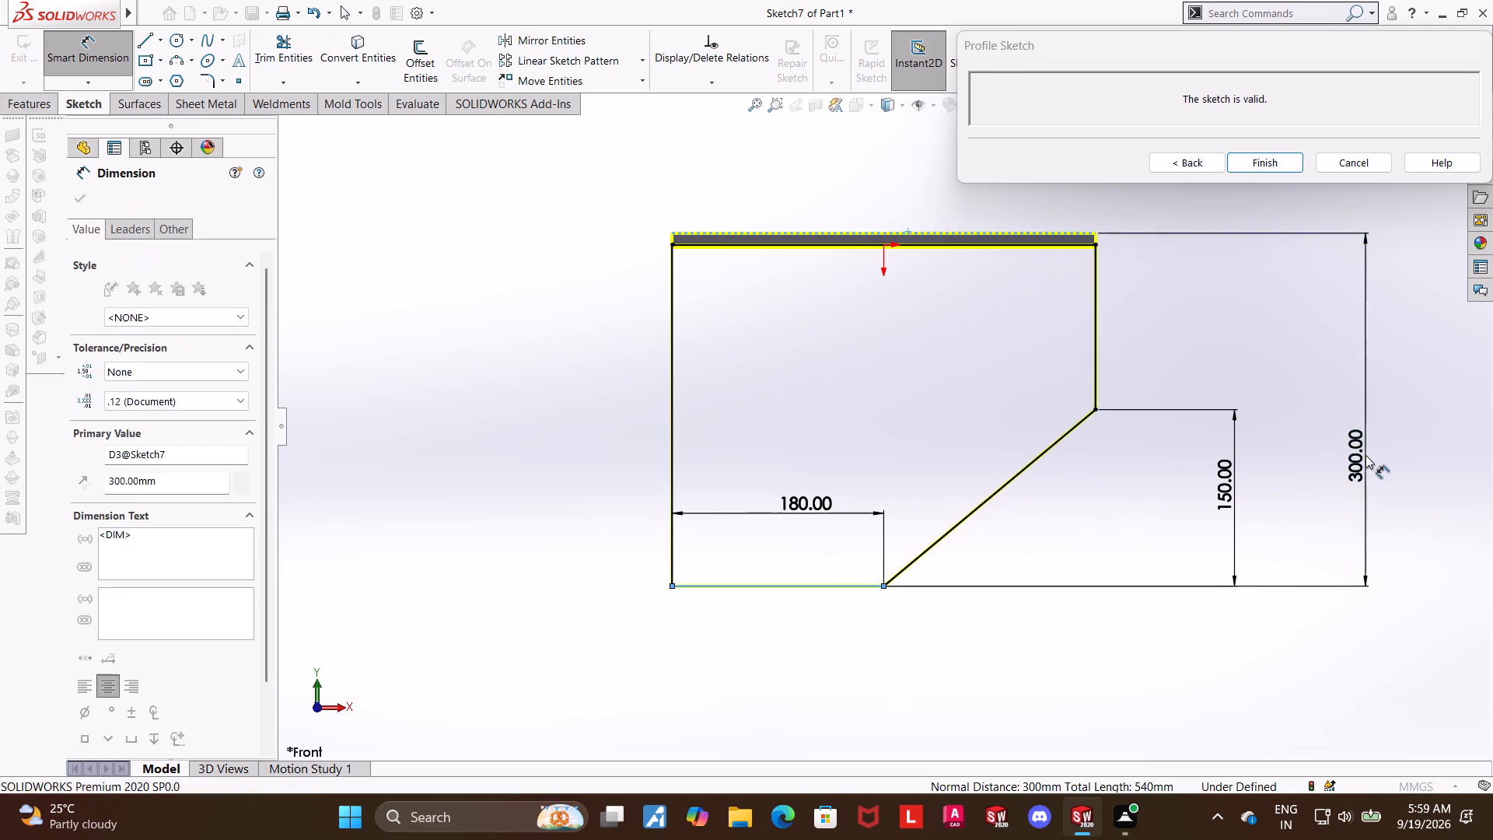
pyautogui.click(1305, 431)
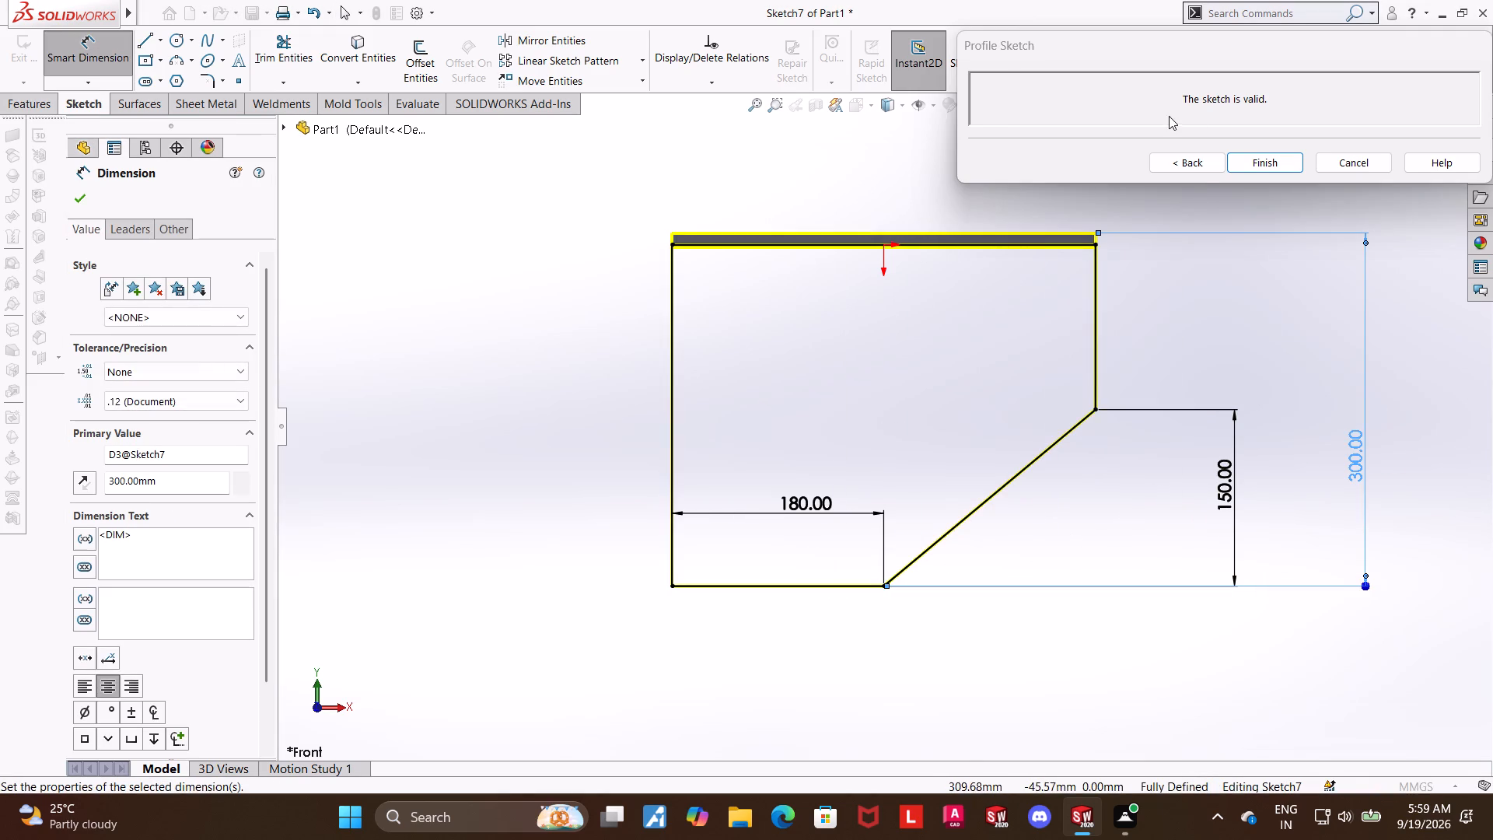
pyautogui.click(1205, 167)
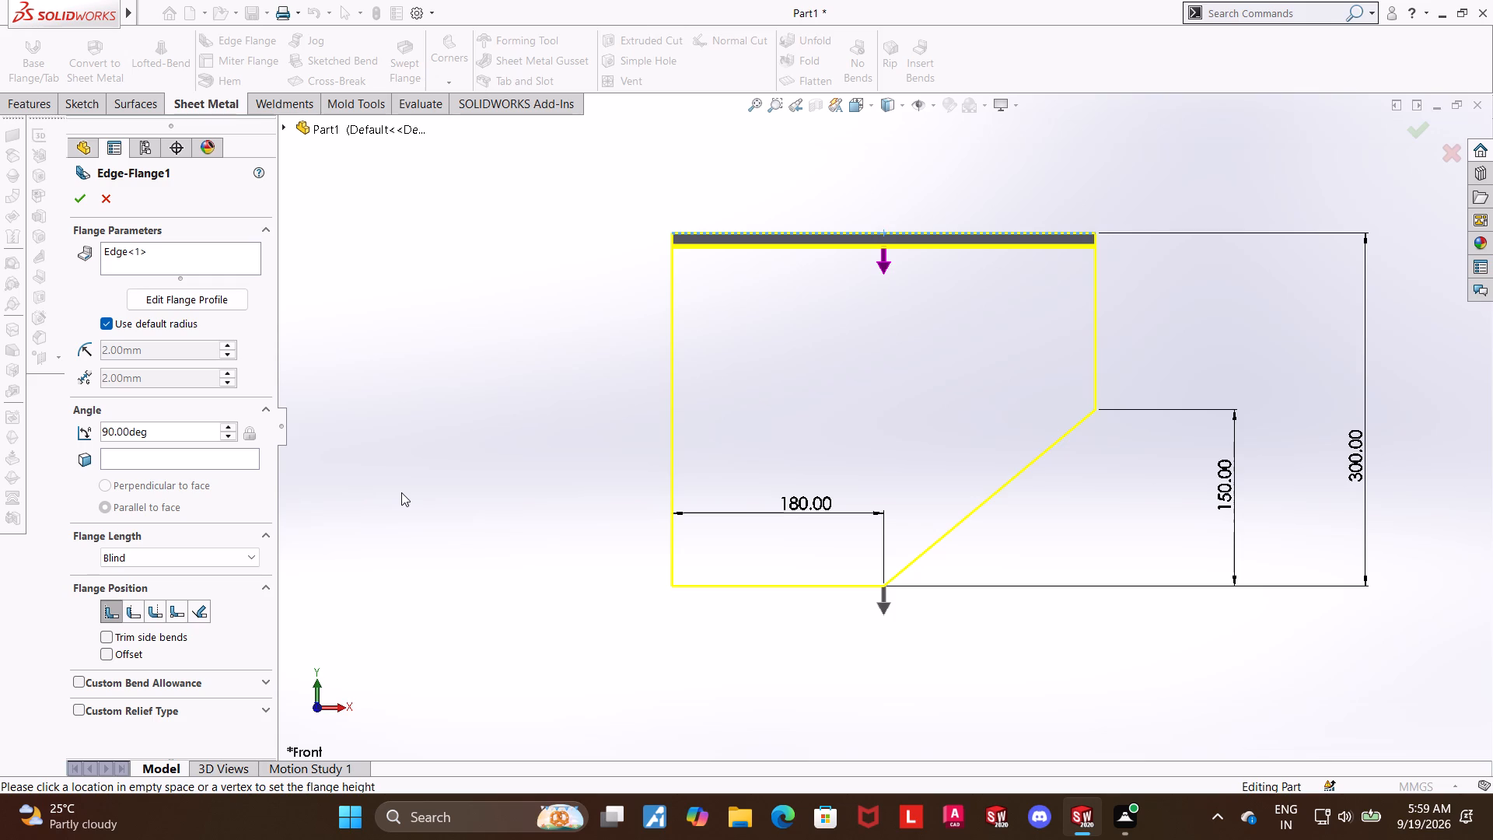
# Override the default bend radius with 10 mm and complete the edge flange.
pyautogui.moveTo(443, 480); pyautogui.dragTo(427, 483, button='middle')
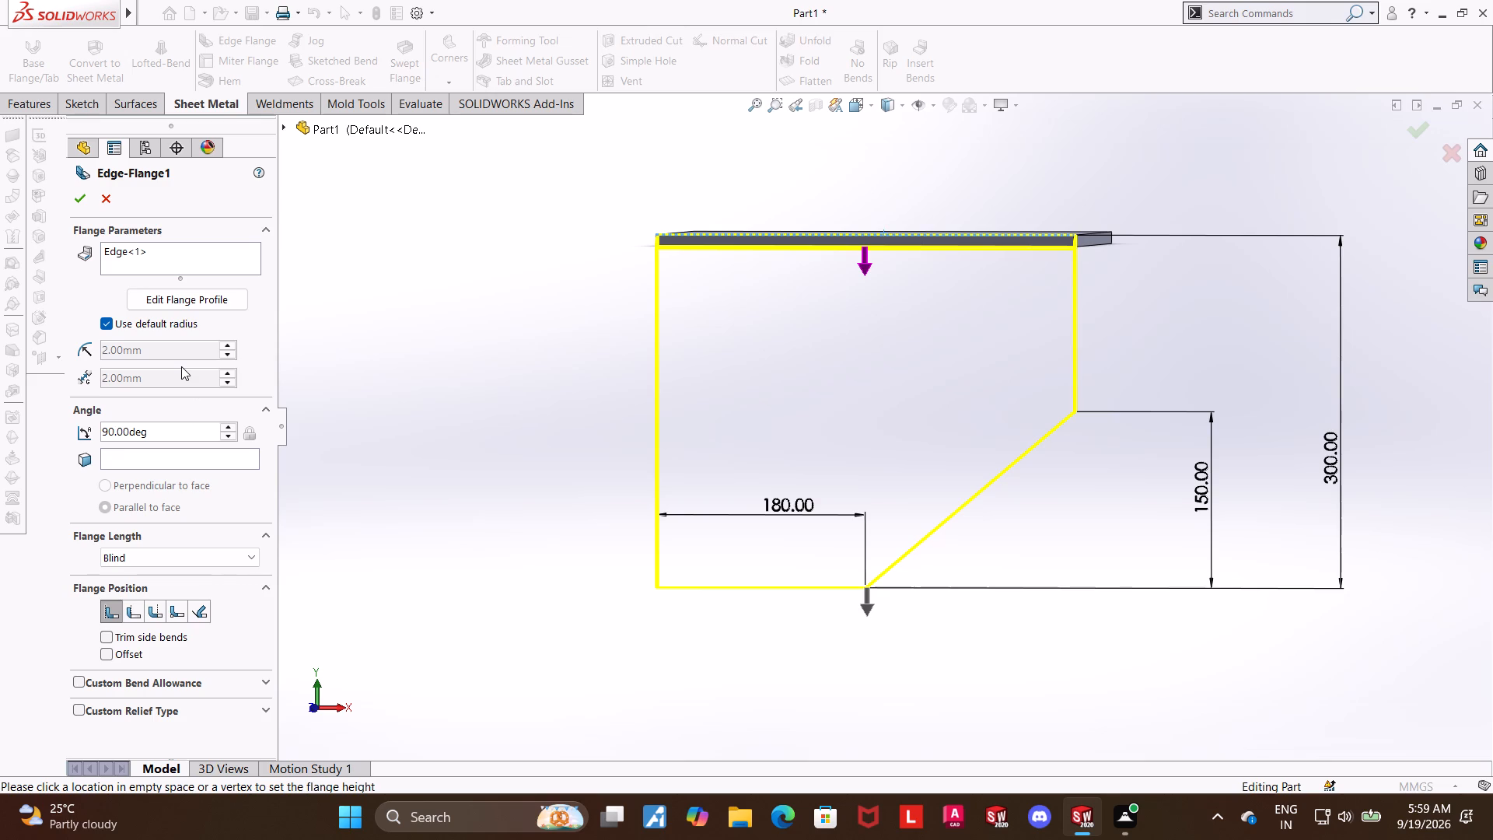
pyautogui.click(101, 318)
pyautogui.moveTo(163, 348); pyautogui.dragTo(5, 359)
pyautogui.write('10')
pyautogui.press('Return')
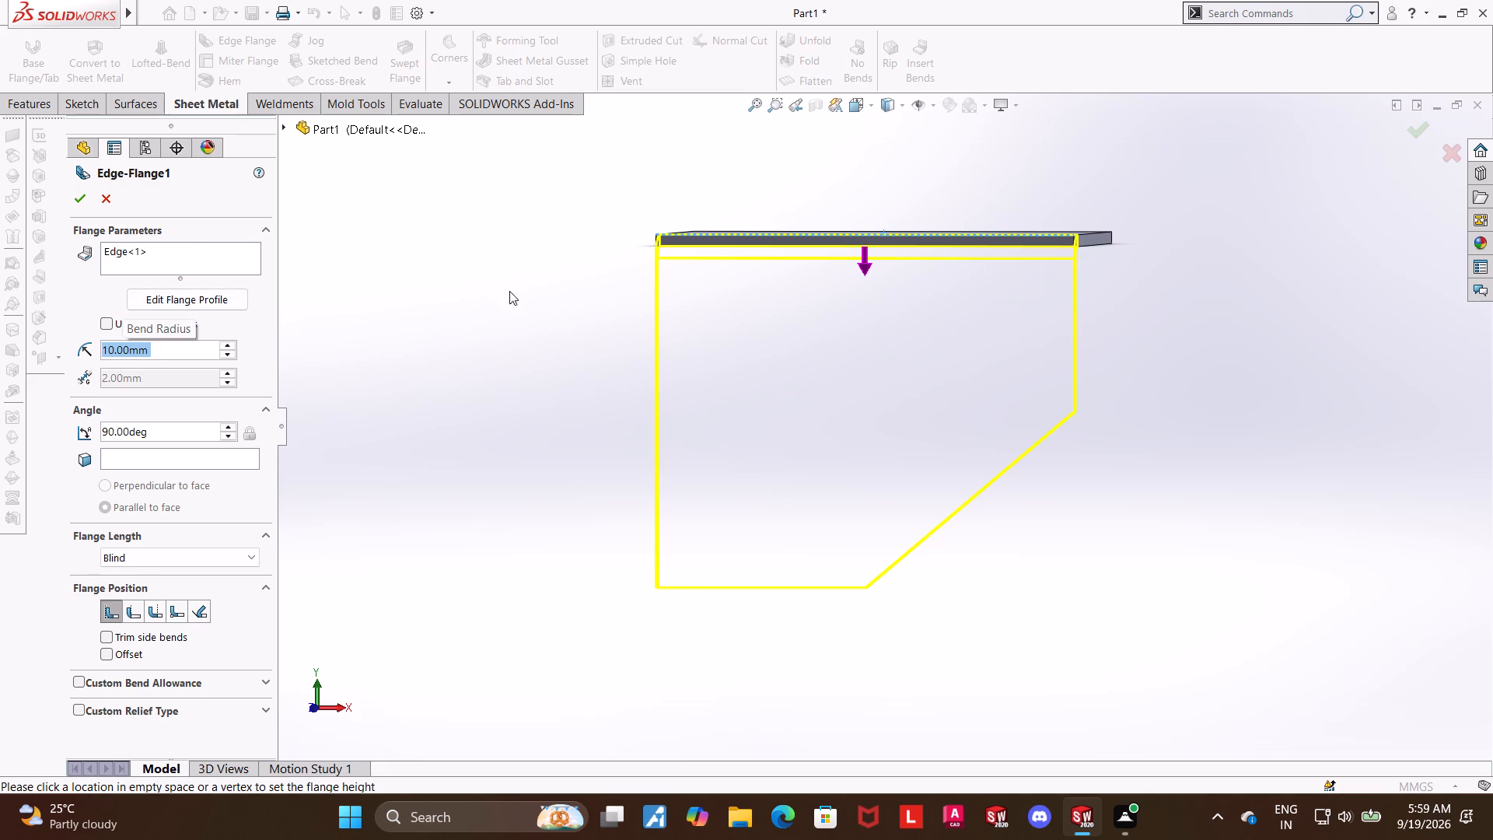
pyautogui.click(181, 306)
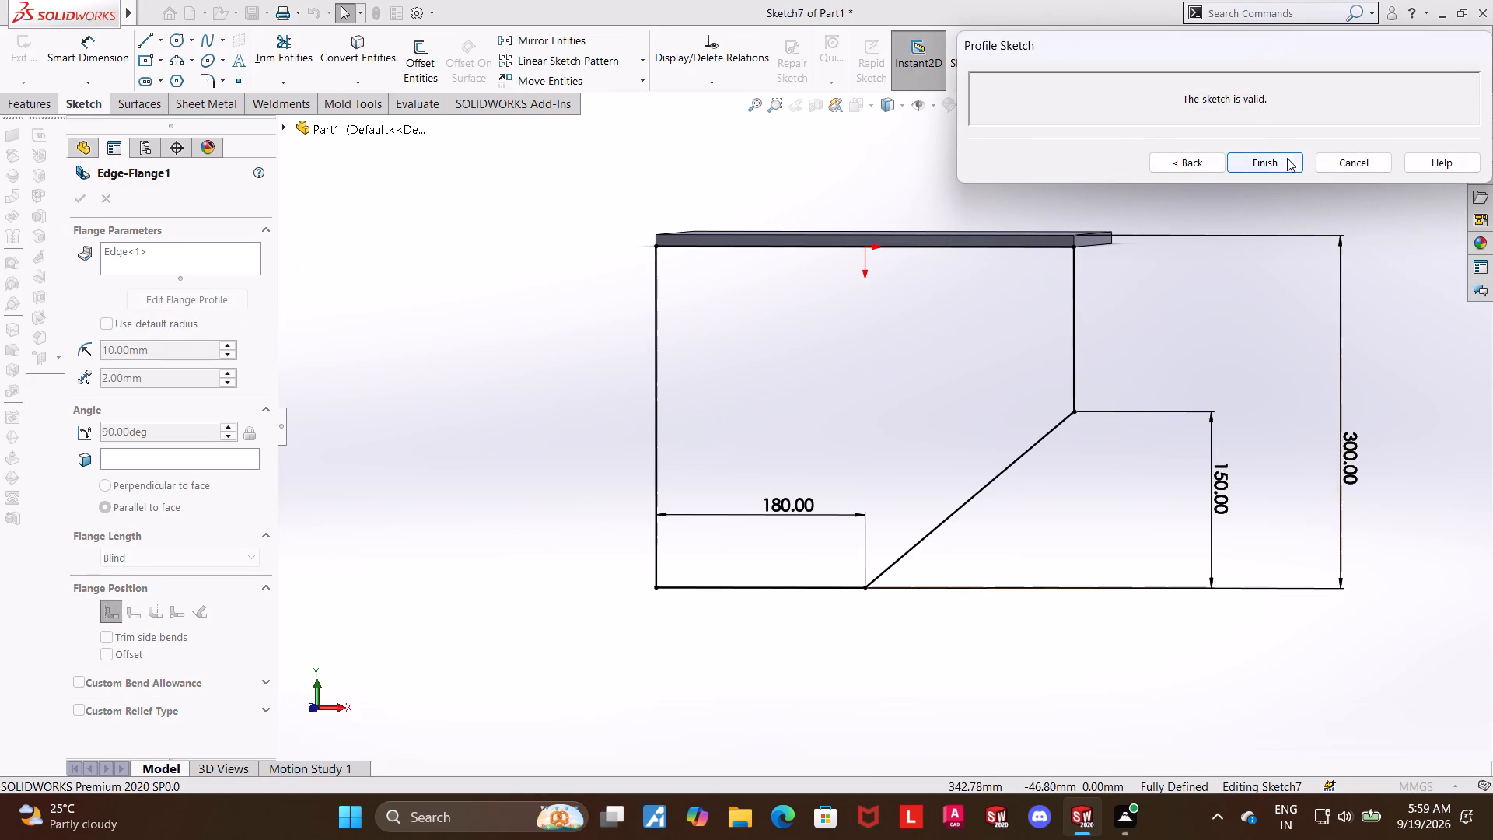
pyautogui.click(1187, 167)
pyautogui.click(85, 197)
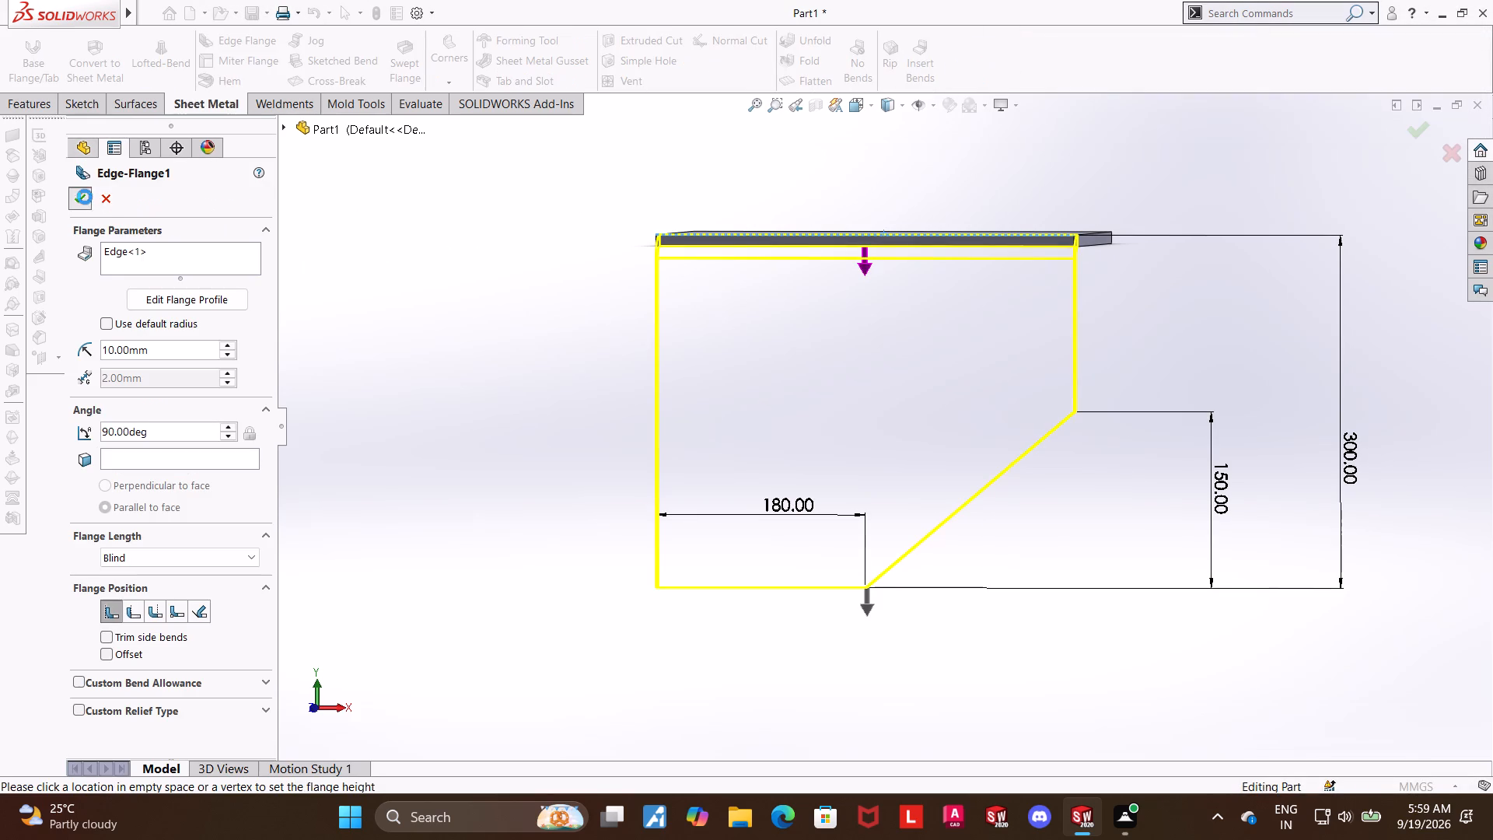
pyautogui.click(526, 525)
# Examine the finished edge flange, its dimensions and its angled corner from several angles.
pyautogui.middleClick(1182, 583)
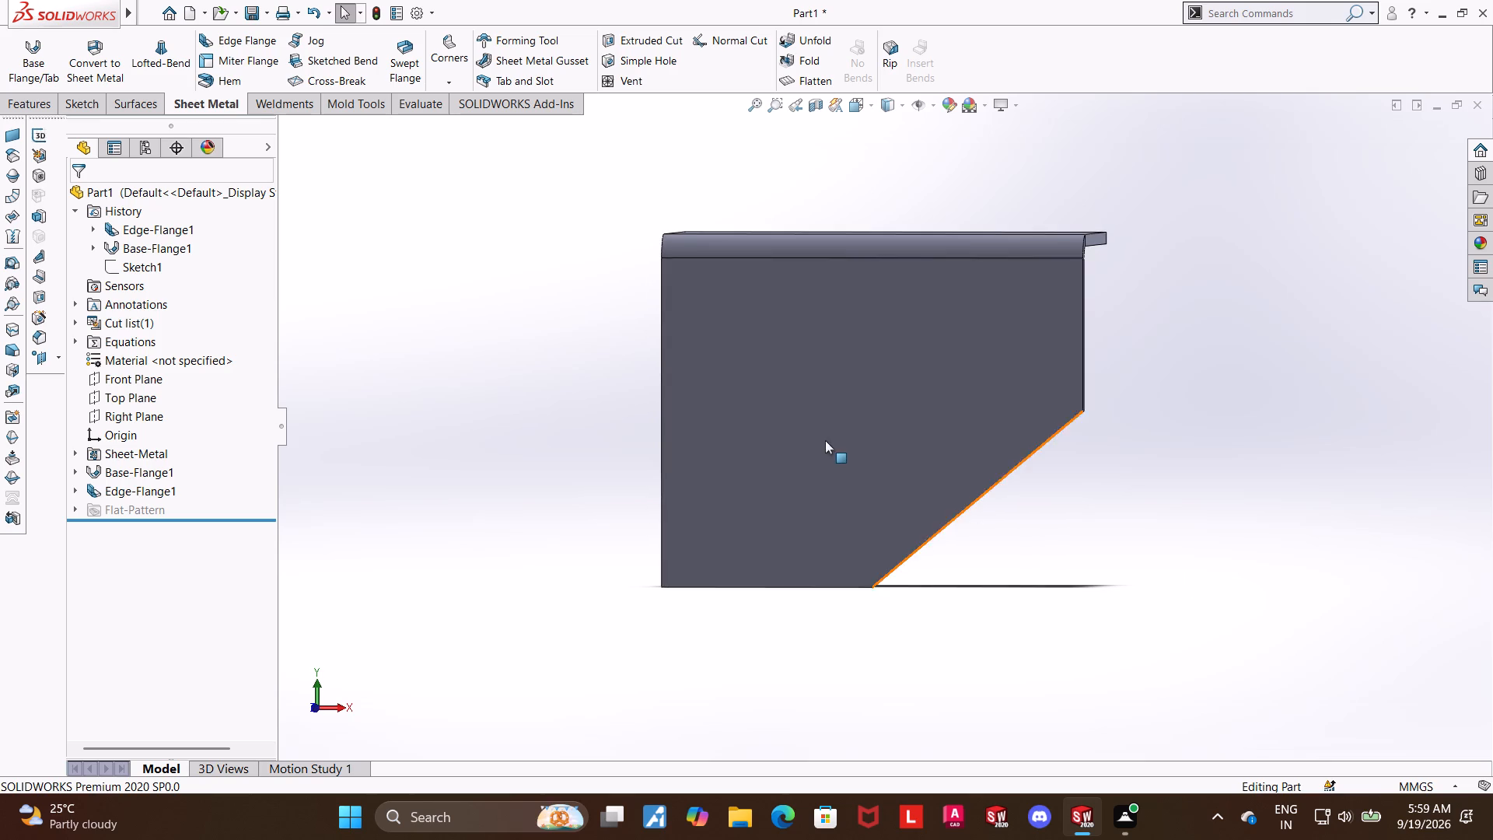
pyautogui.click(824, 440)
pyautogui.click(509, 530)
pyautogui.click(984, 383)
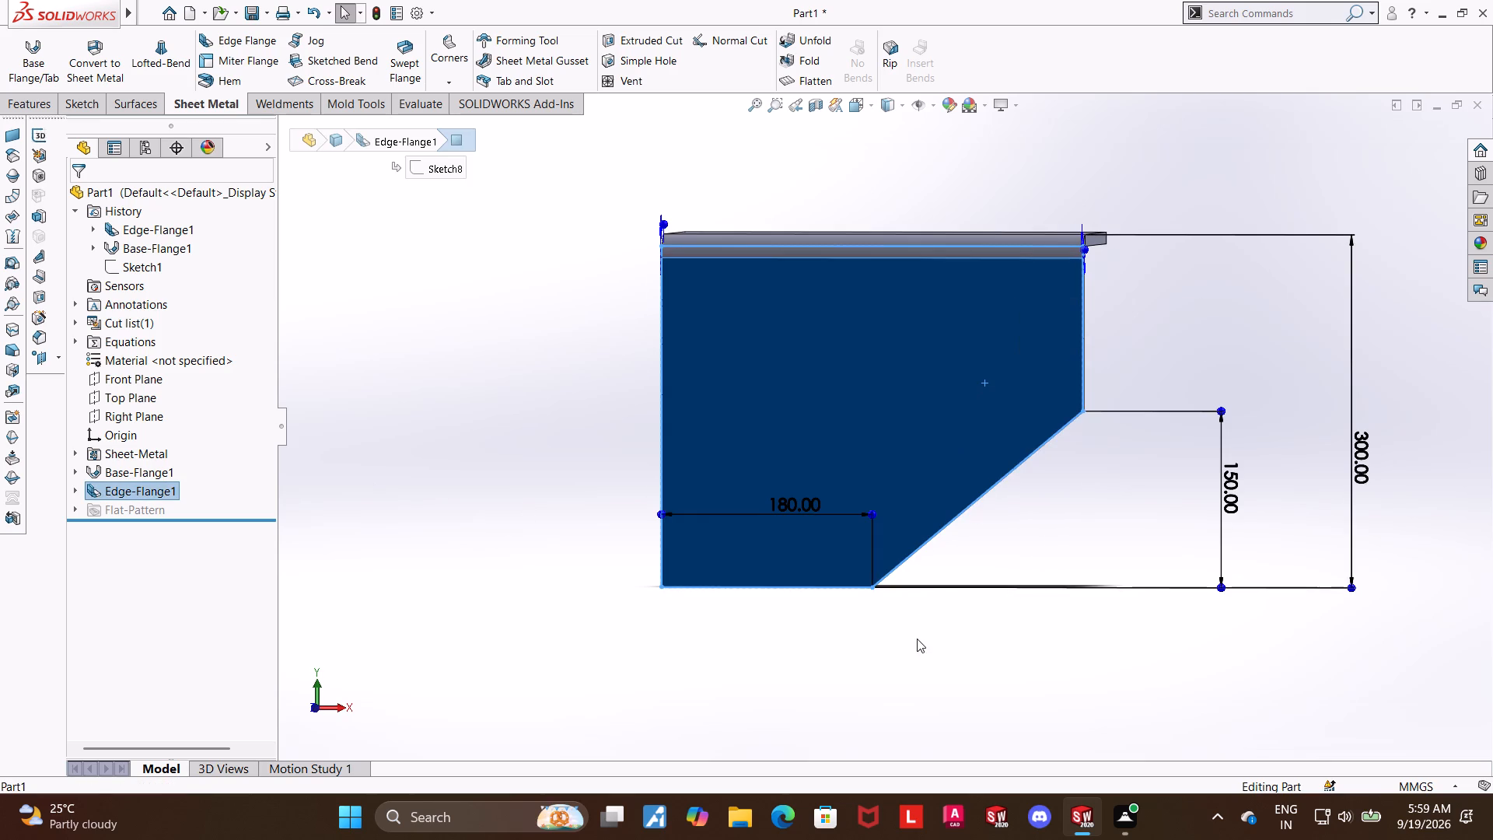
pyautogui.moveTo(994, 654); pyautogui.dragTo(1036, 632, button='middle')
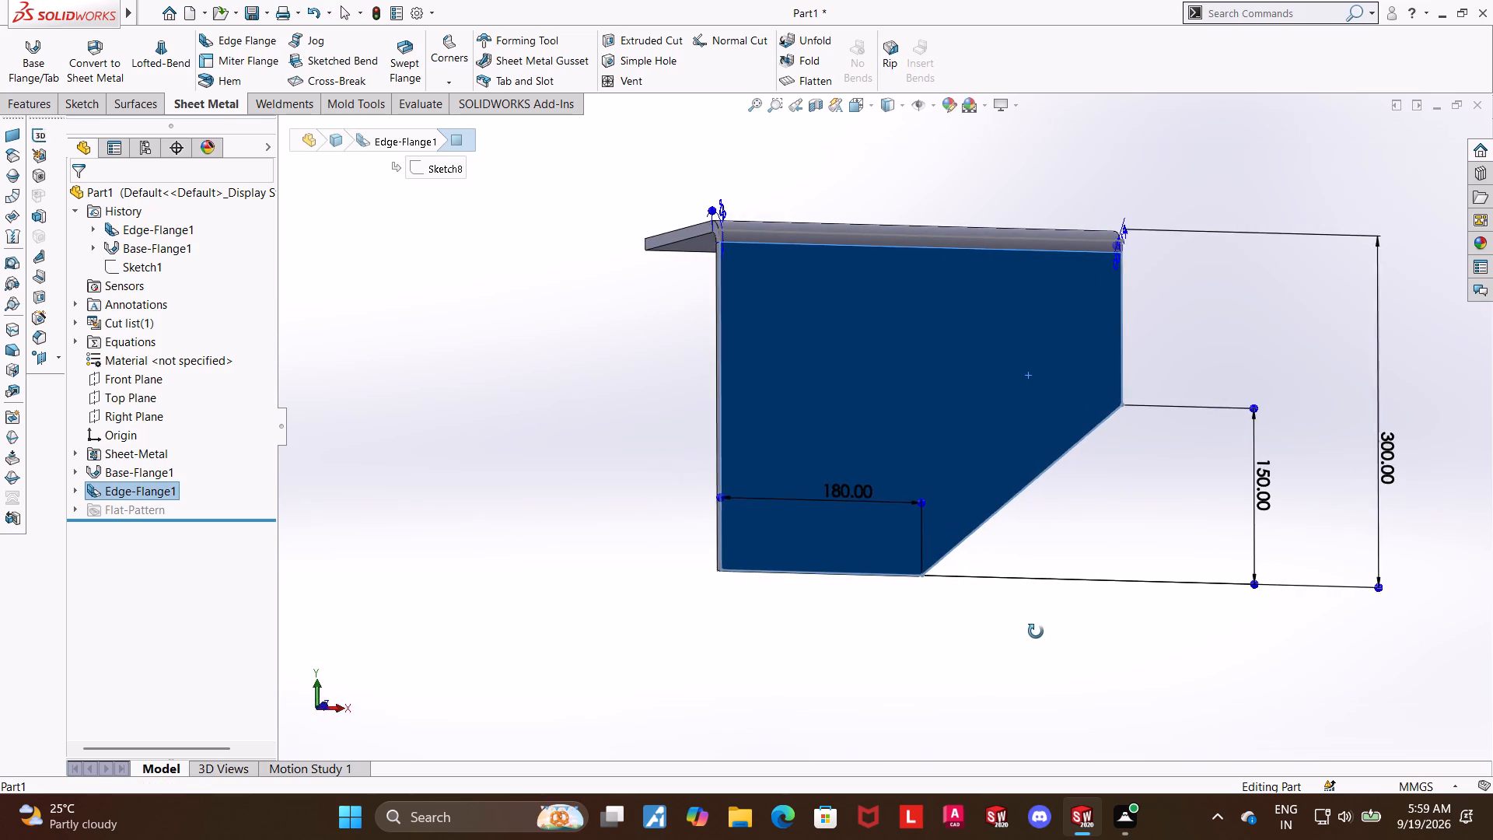
pyautogui.moveTo(1036, 632); pyautogui.dragTo(1131, 635, button='middle')
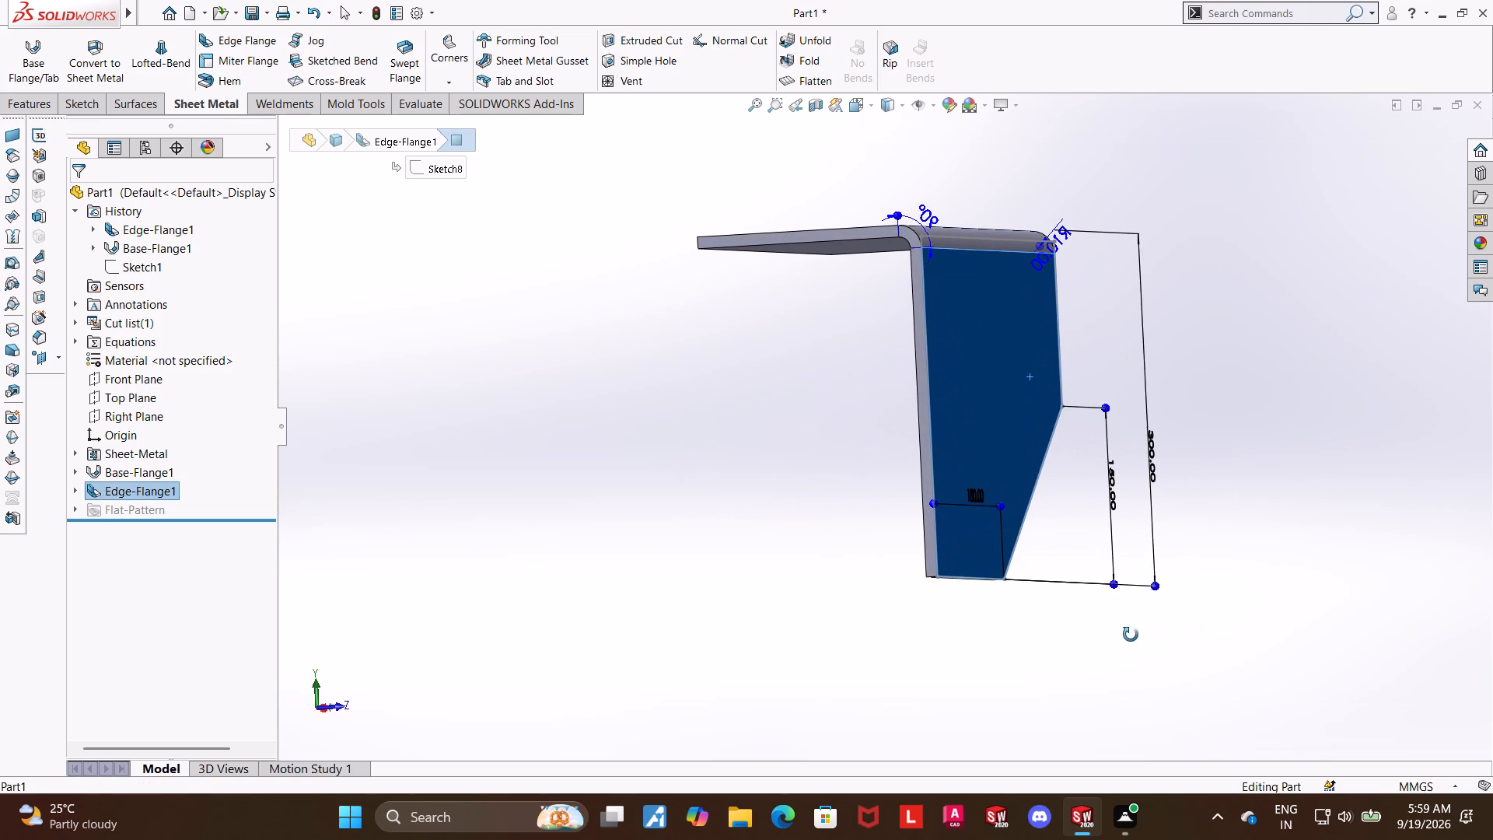
pyautogui.moveTo(1131, 635); pyautogui.dragTo(1091, 653, button='middle')
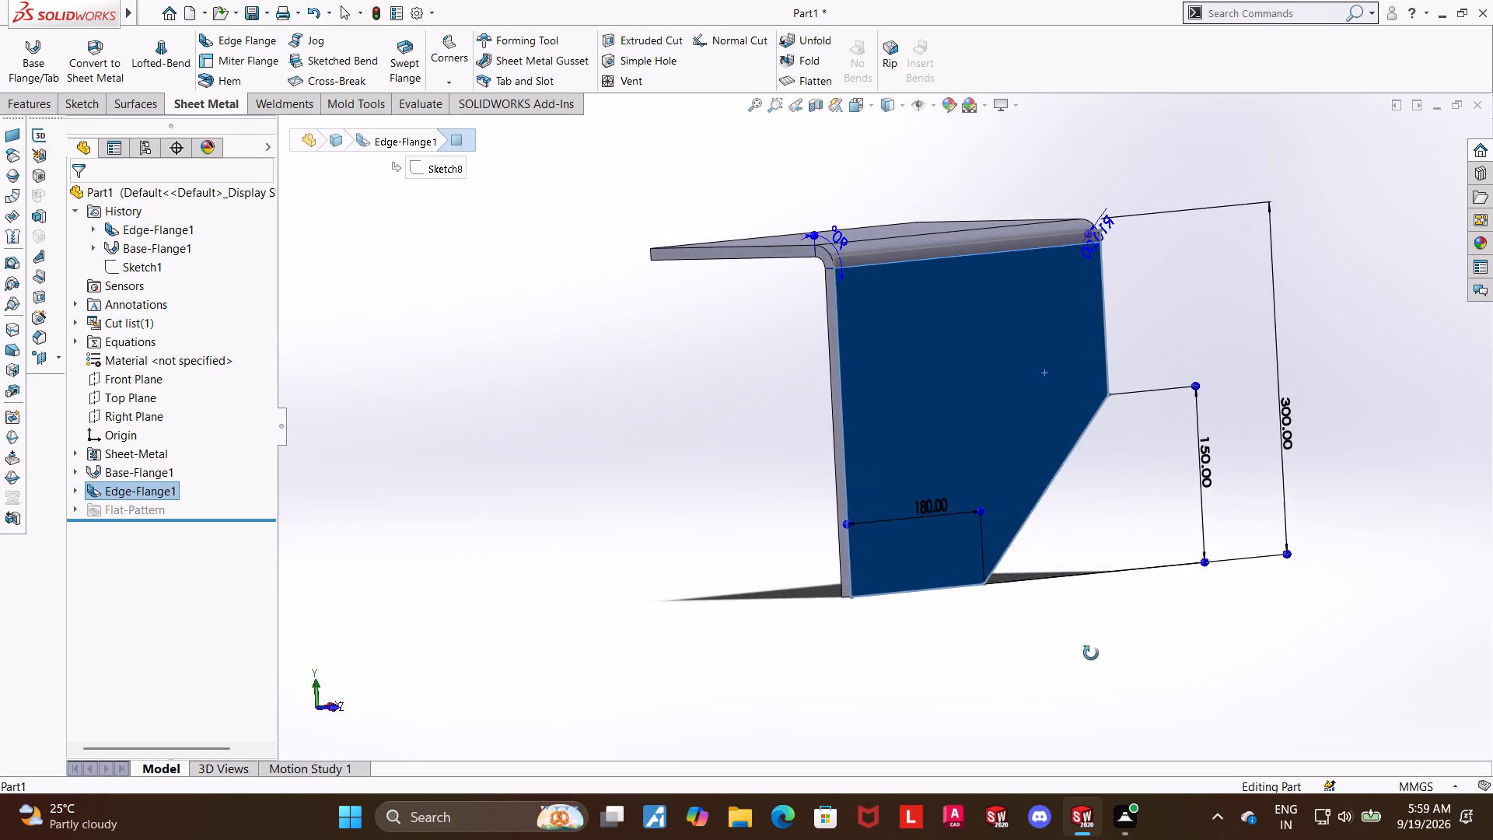
pyautogui.moveTo(1091, 653); pyautogui.dragTo(866, 669, button='middle')
pyautogui.click(1214, 672)
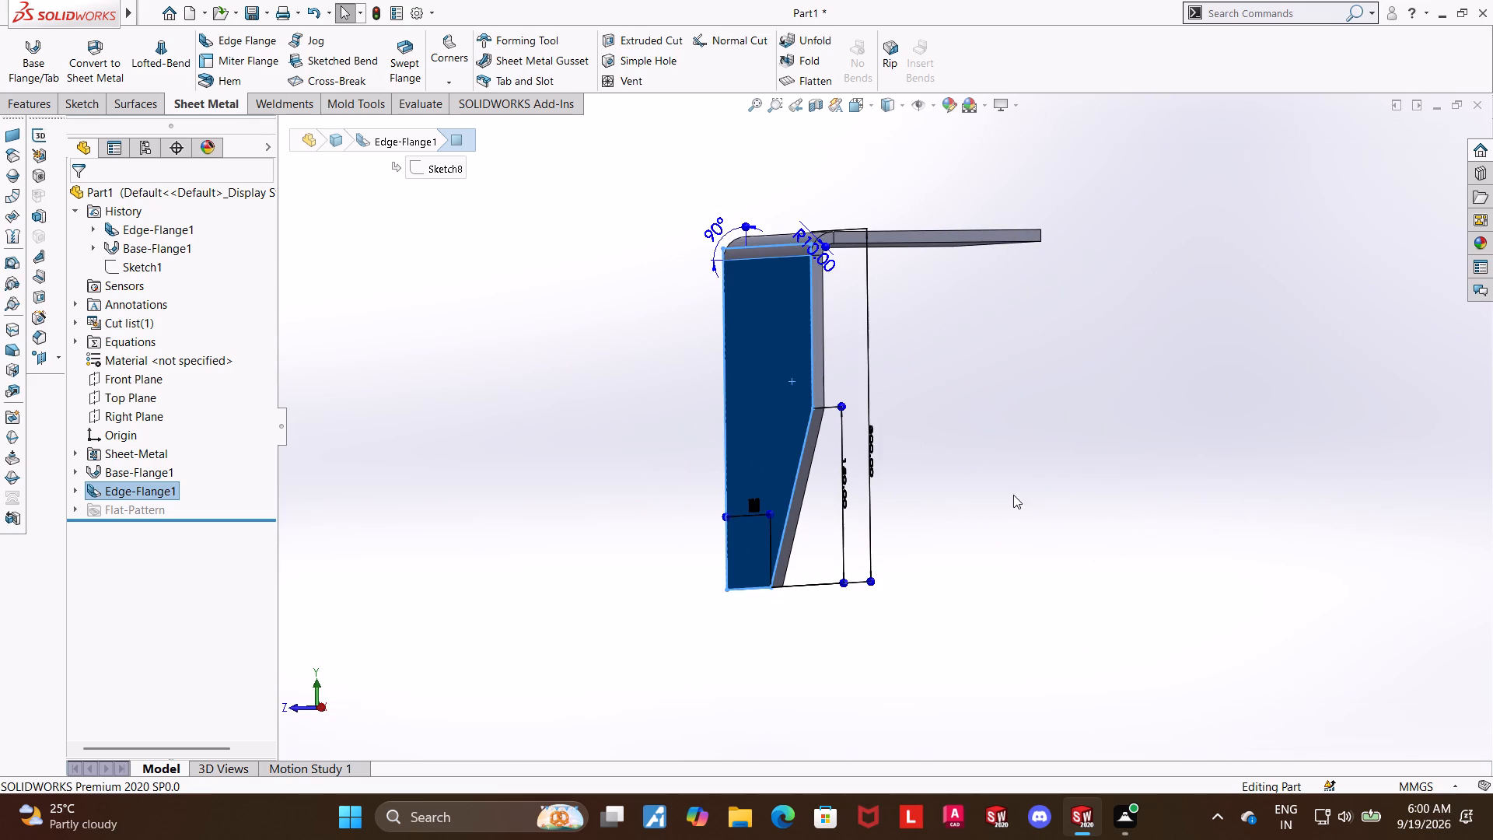
pyautogui.moveTo(1026, 491); pyautogui.dragTo(1037, 506, button='middle')
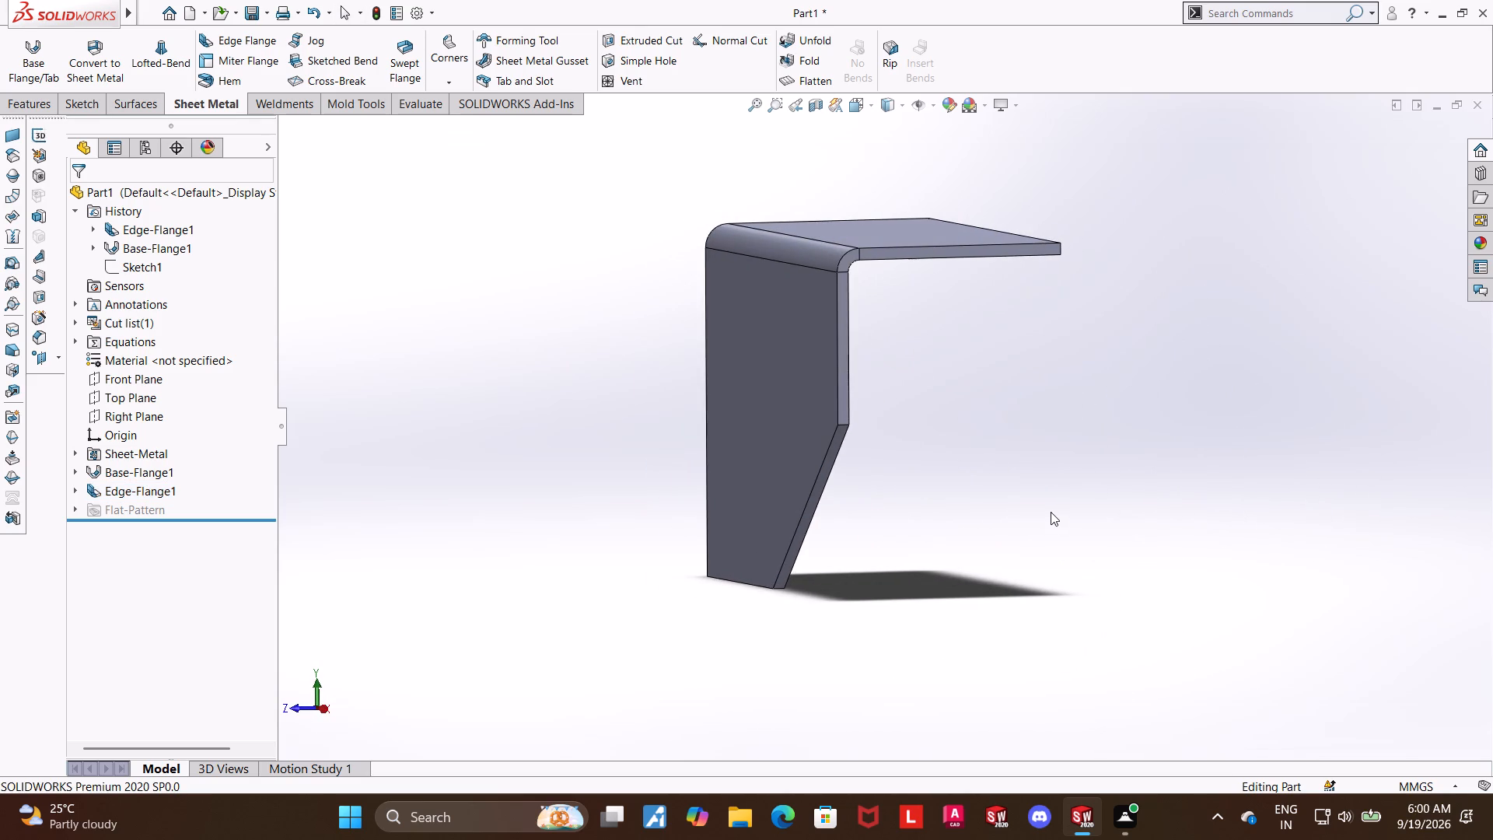
pyautogui.middleClick(1047, 511)
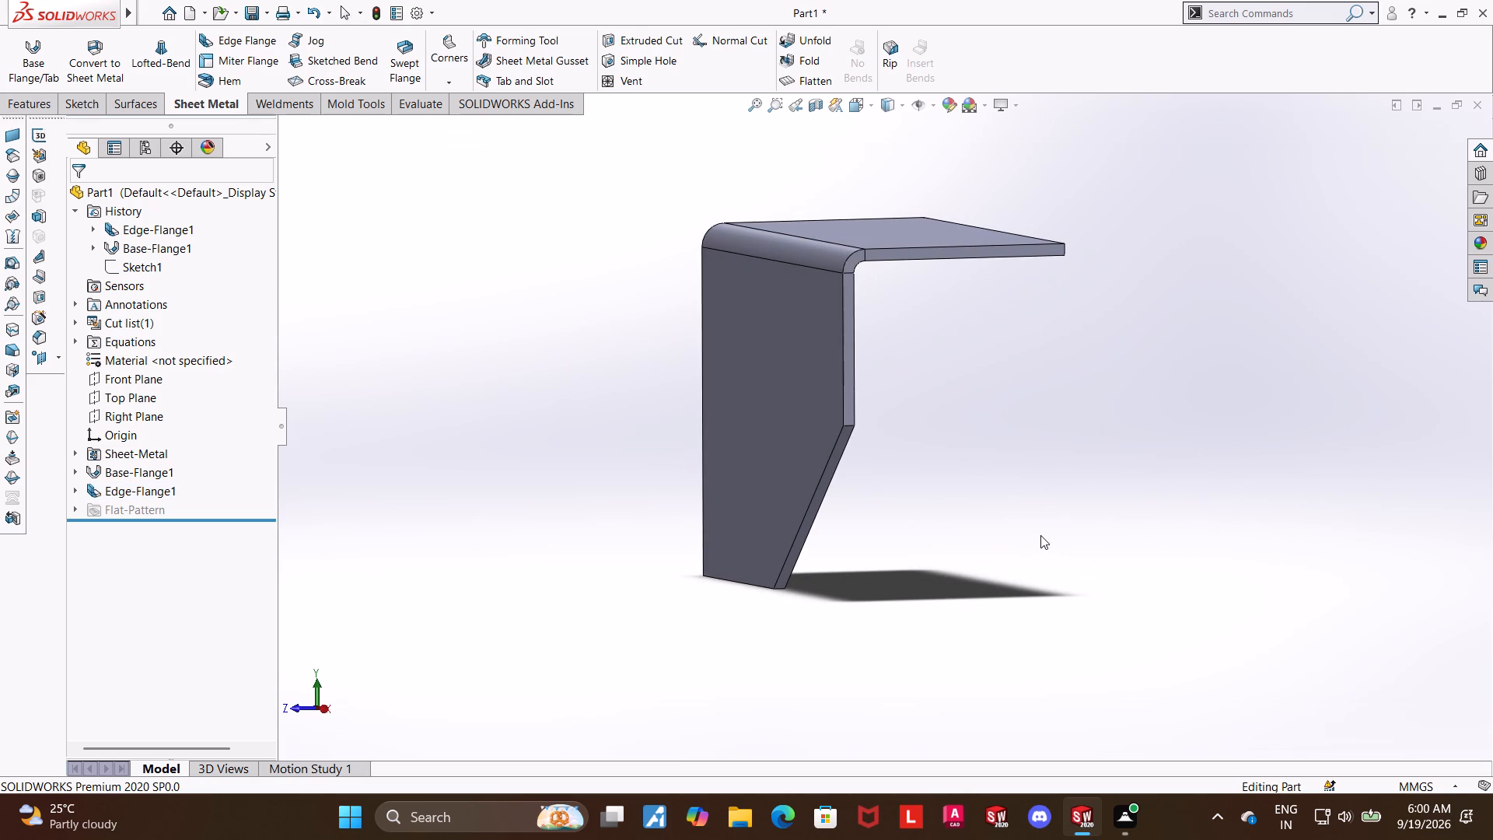
pyautogui.moveTo(981, 534); pyautogui.dragTo(992, 535, button='middle')
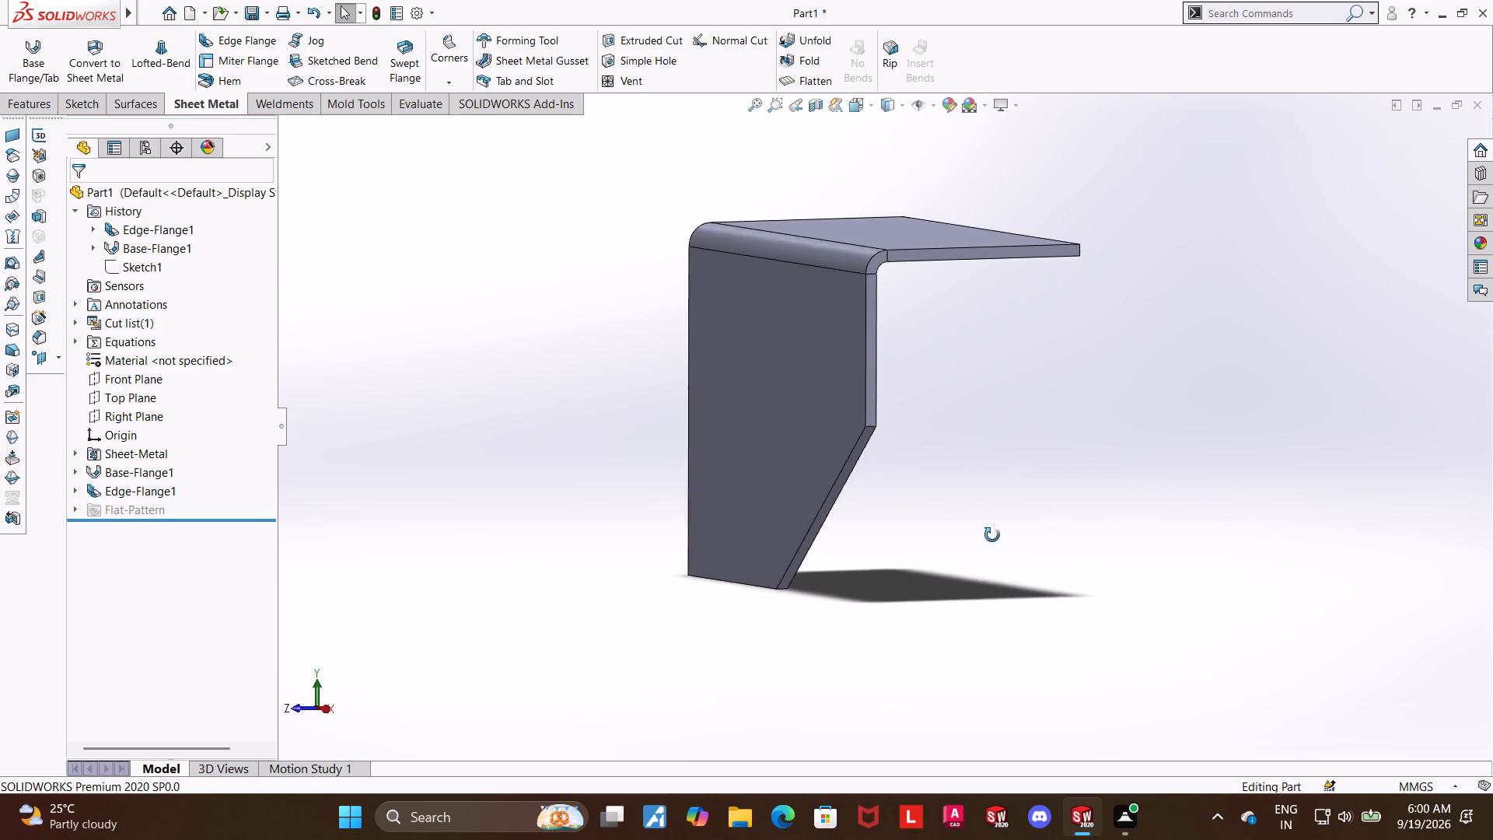
pyautogui.moveTo(992, 535); pyautogui.dragTo(1021, 534, button='middle')
pyautogui.moveTo(1033, 520); pyautogui.dragTo(1033, 520, button='middle')
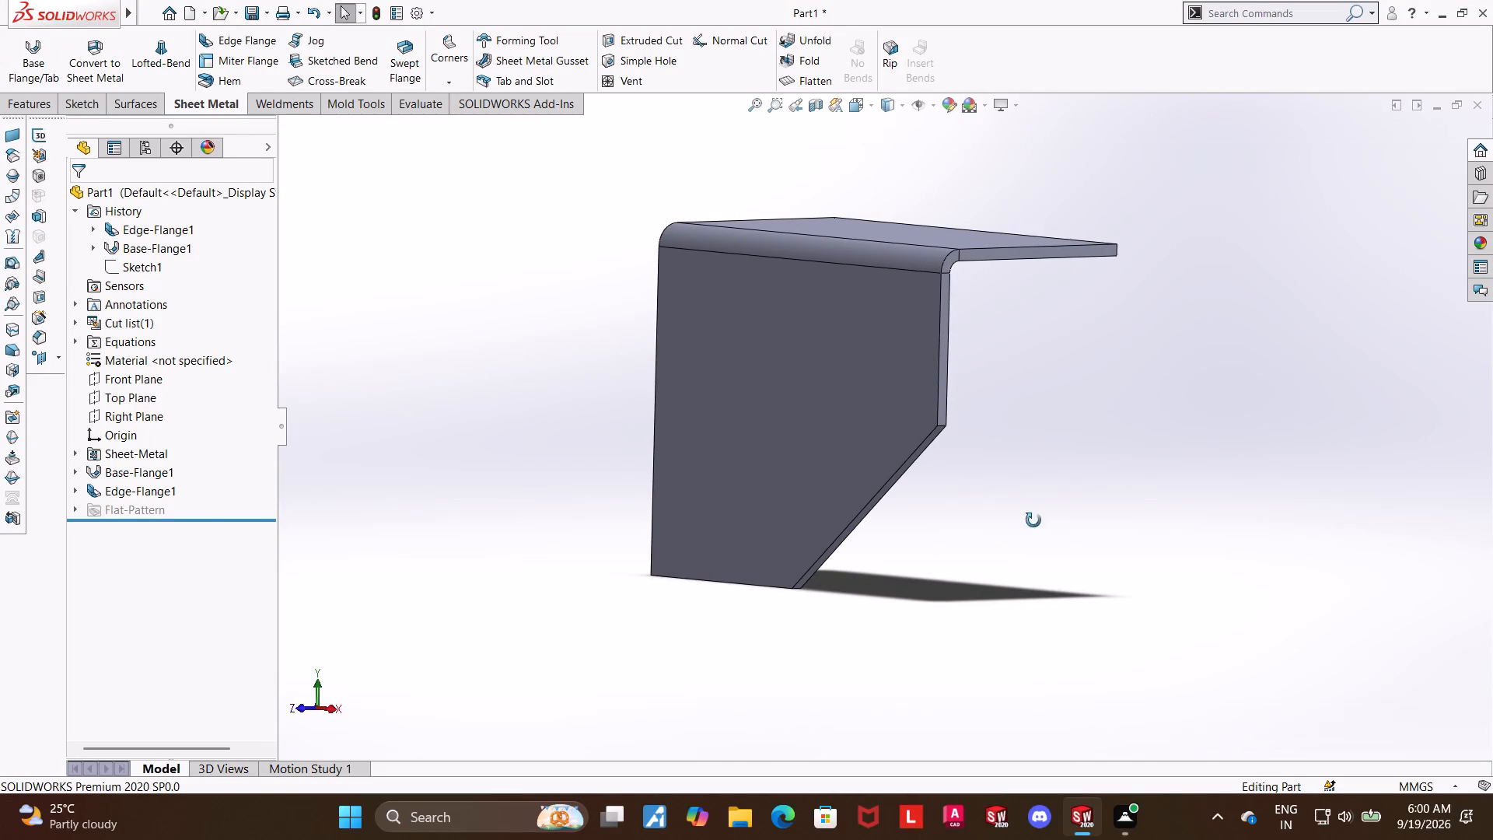
pyautogui.moveTo(1033, 520); pyautogui.dragTo(1040, 522, button='middle')
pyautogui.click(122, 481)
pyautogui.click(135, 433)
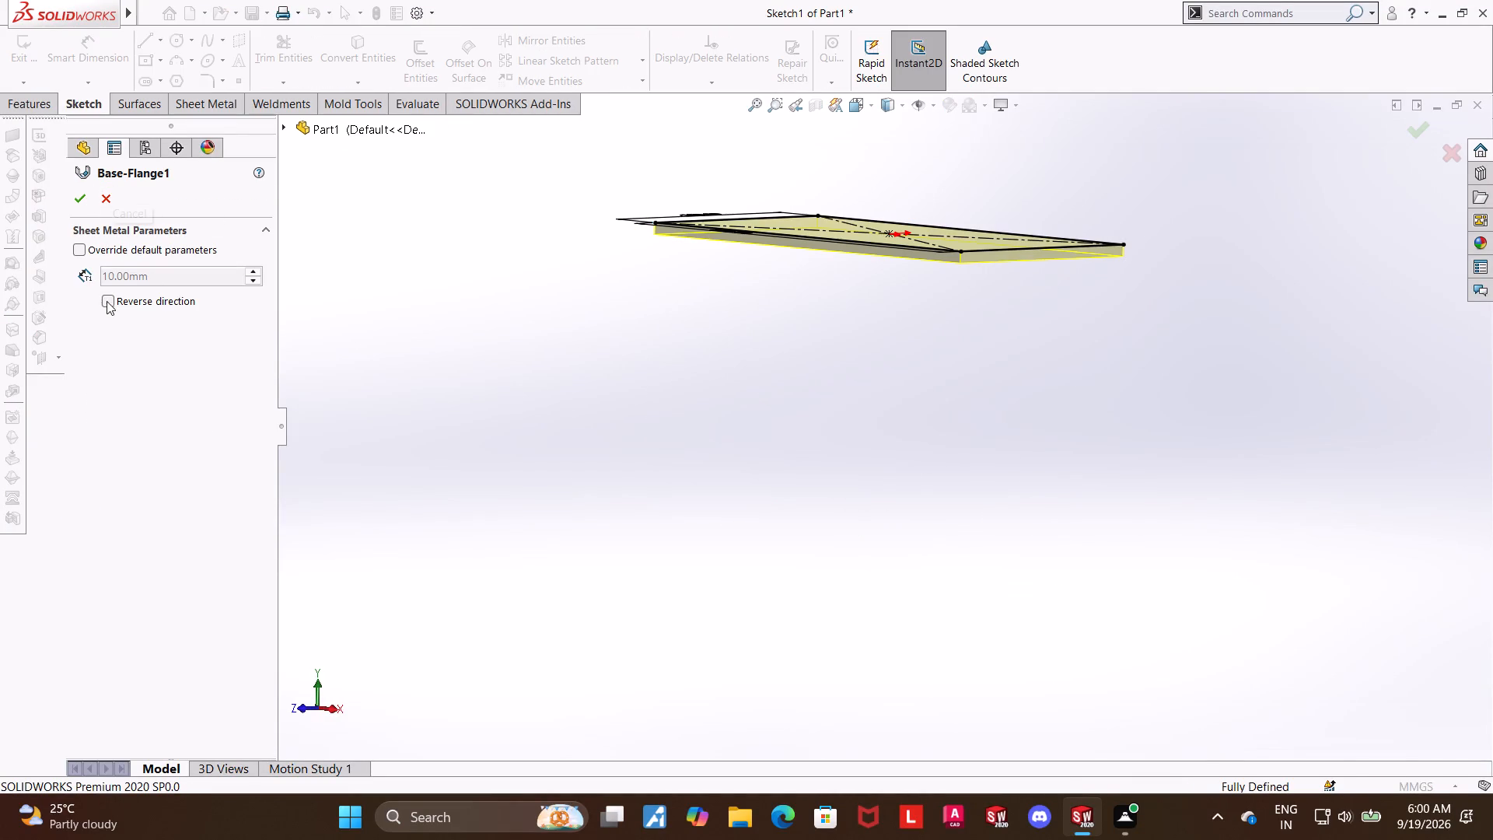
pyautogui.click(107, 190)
# Reopen the edge flange's settings and profile sketch to review them, and close them without changes.
pyautogui.click(113, 491)
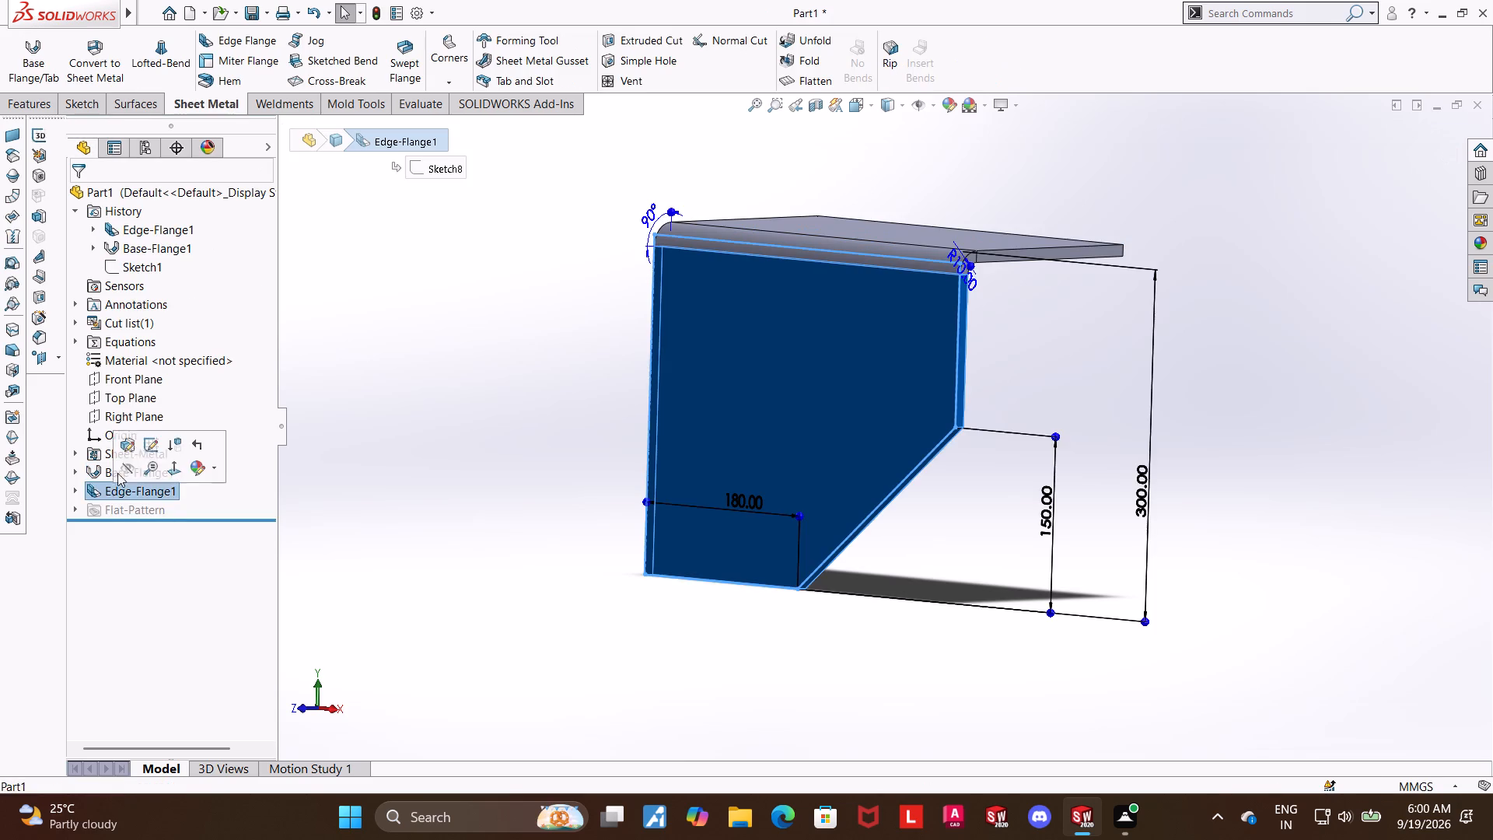
pyautogui.click(128, 435)
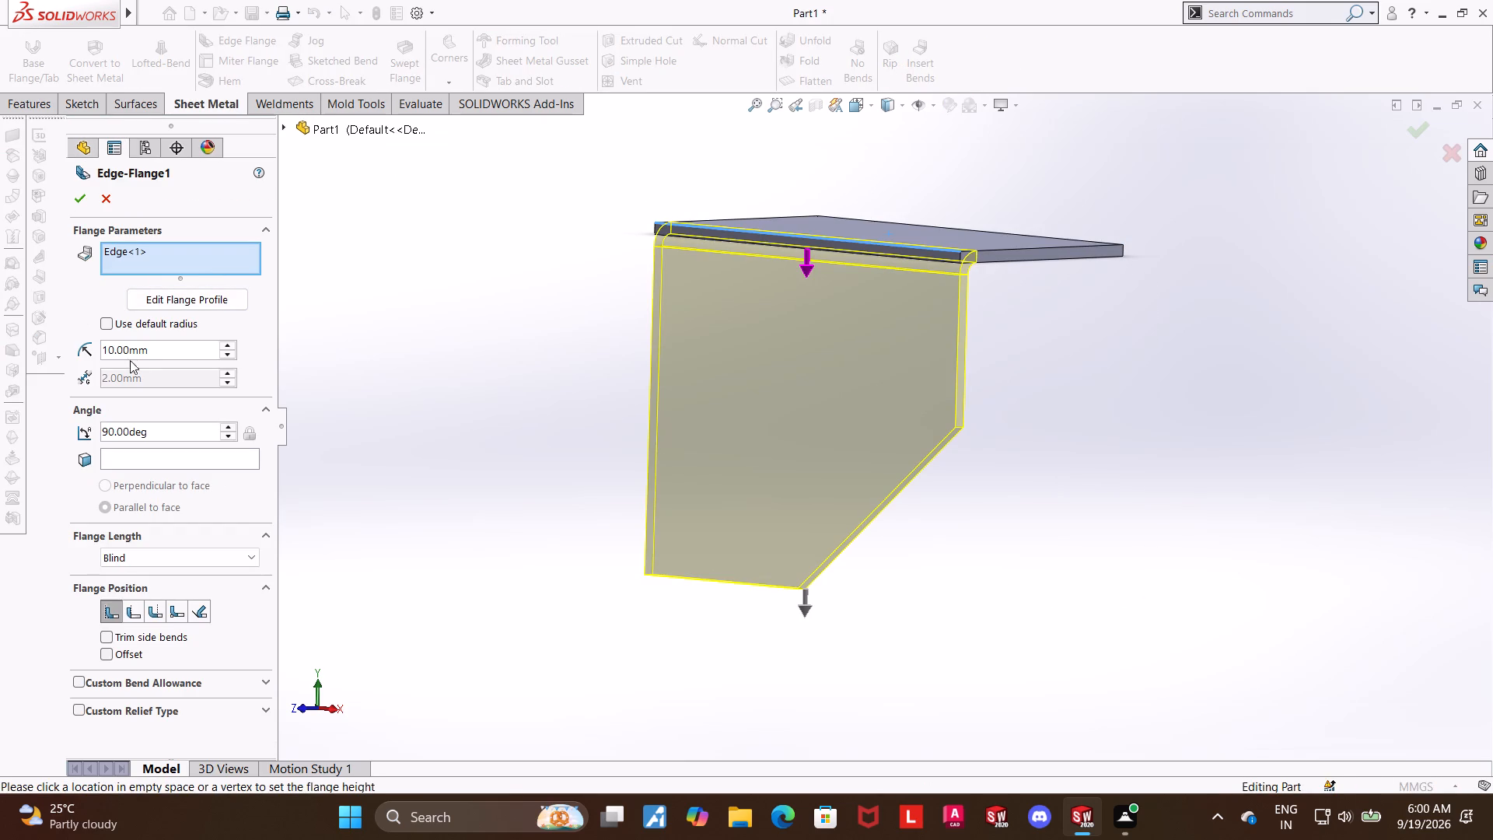
pyautogui.click(199, 300)
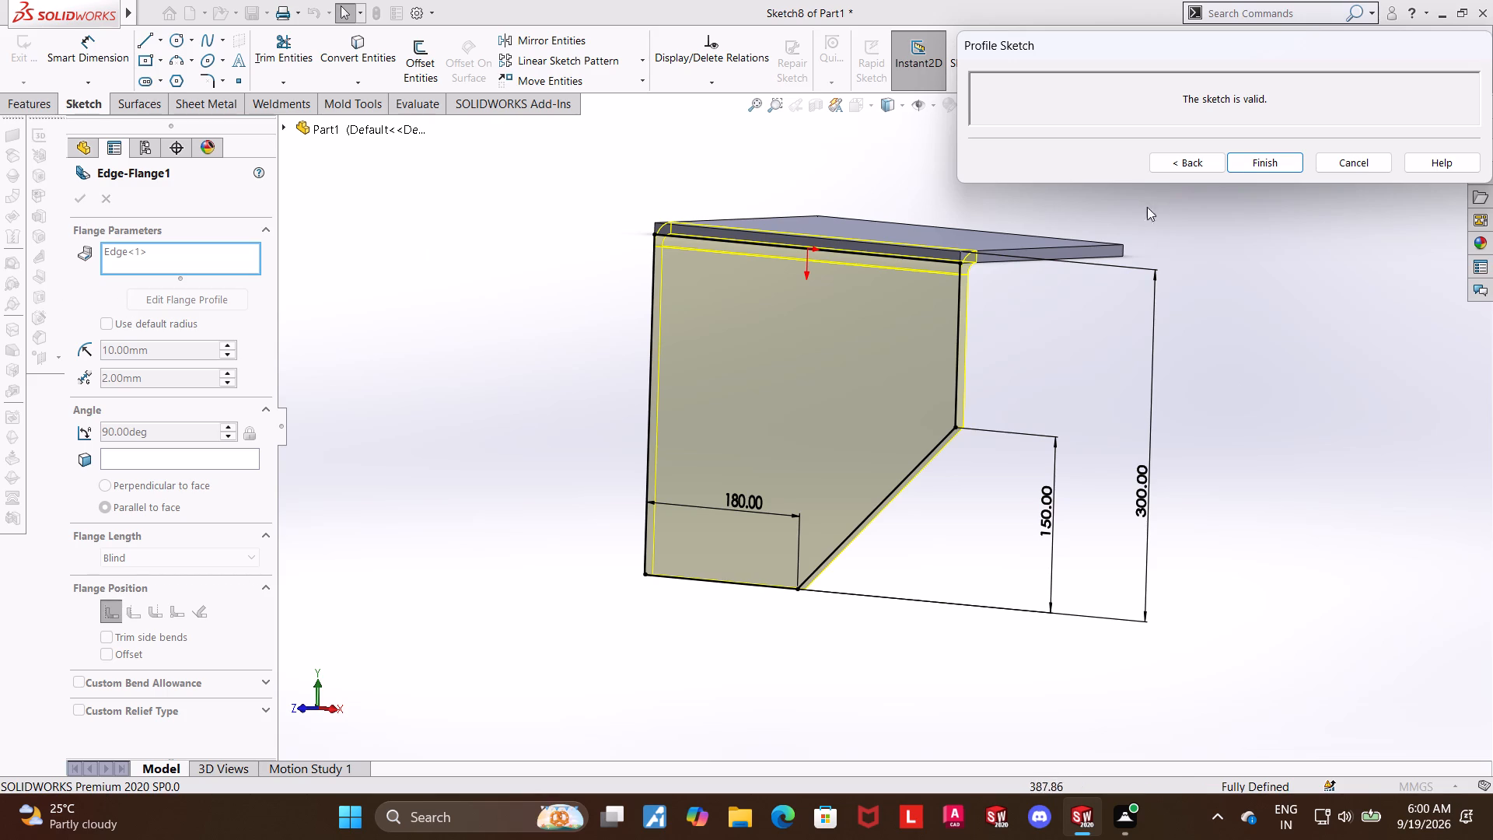
pyautogui.click(1255, 161)
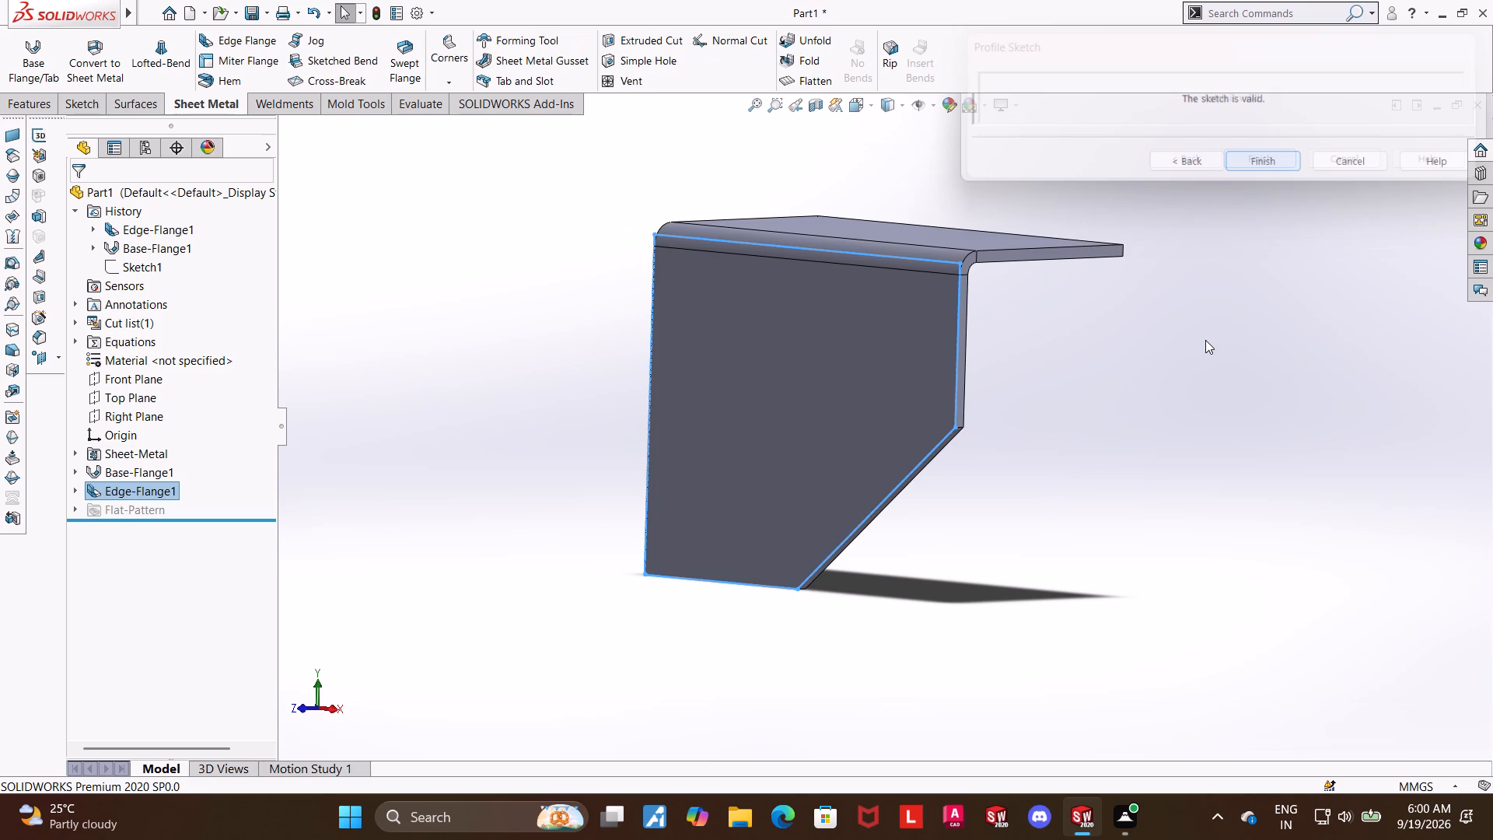
pyautogui.click(1212, 507)
# Mirror the edge flange about the Front Plane to the opposite side of the base.
pyautogui.moveTo(1236, 497); pyautogui.dragTo(1189, 502, button='middle')
pyautogui.scroll(4, 1196, 482)
pyautogui.scroll(-2, 1097, 303)
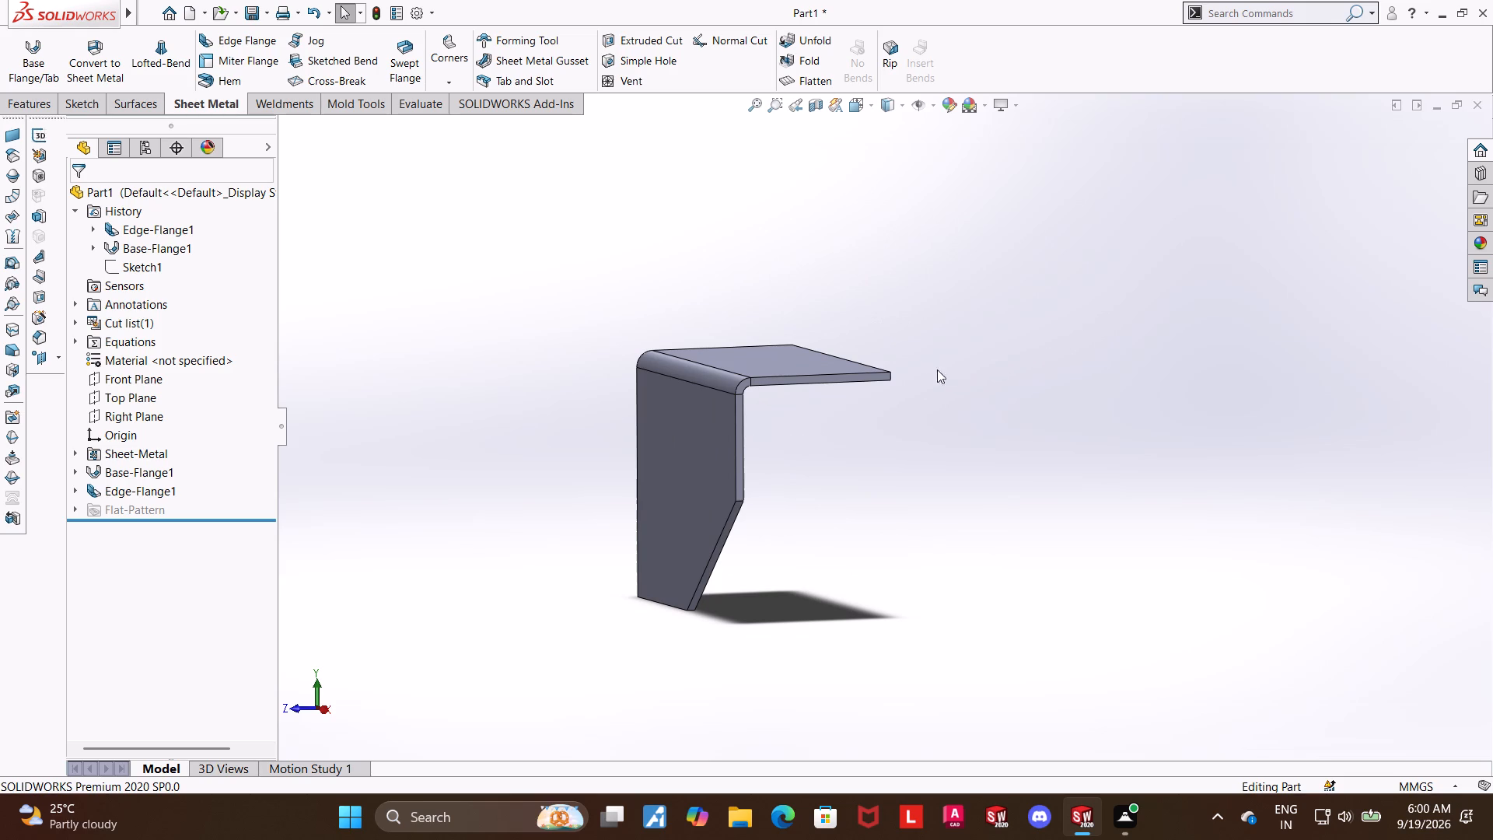
pyautogui.moveTo(984, 270); pyautogui.dragTo(984, 301, button='middle')
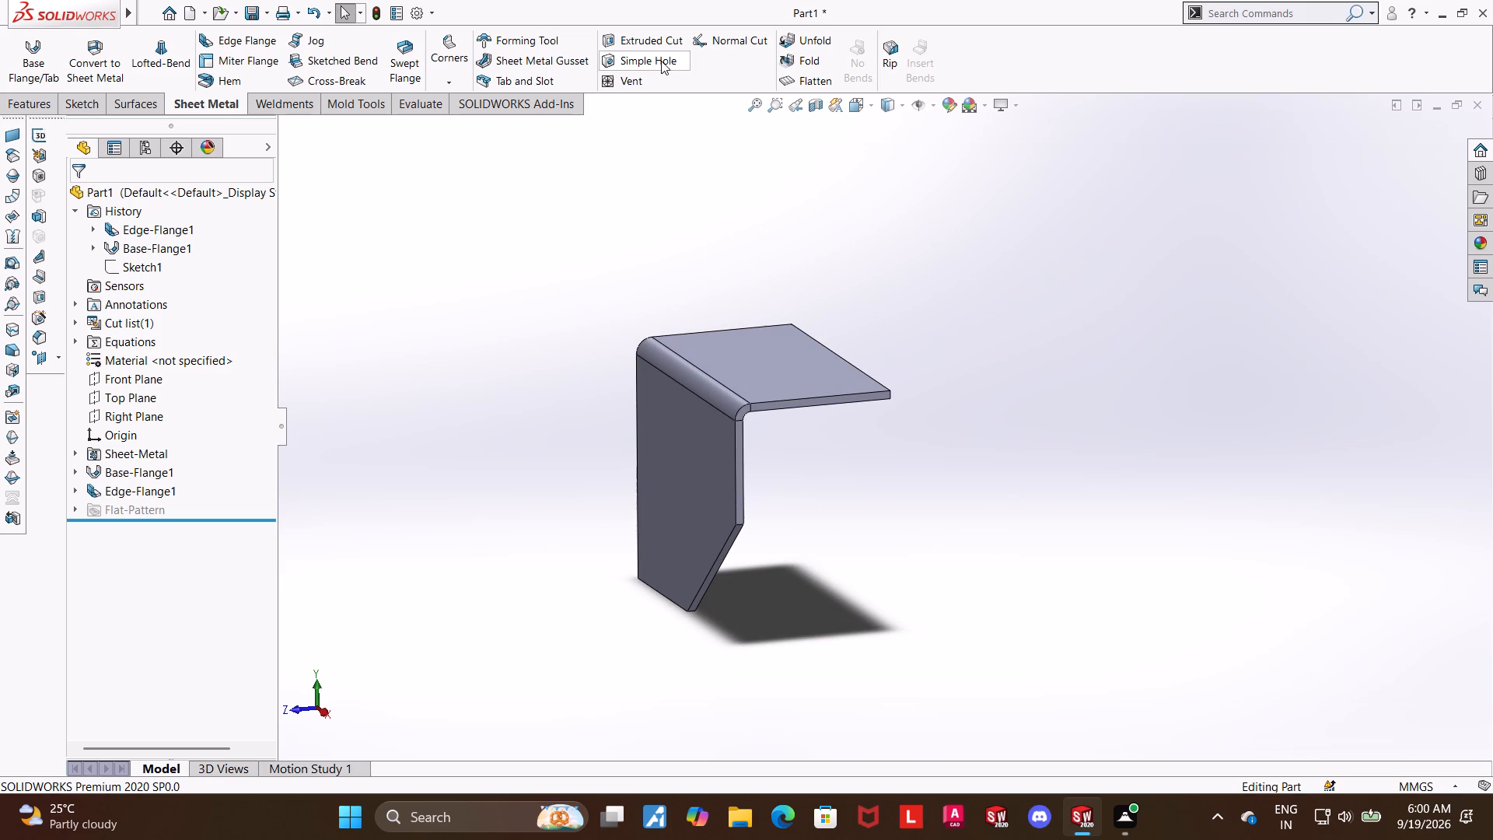
pyautogui.click(37, 108)
pyautogui.click(708, 79)
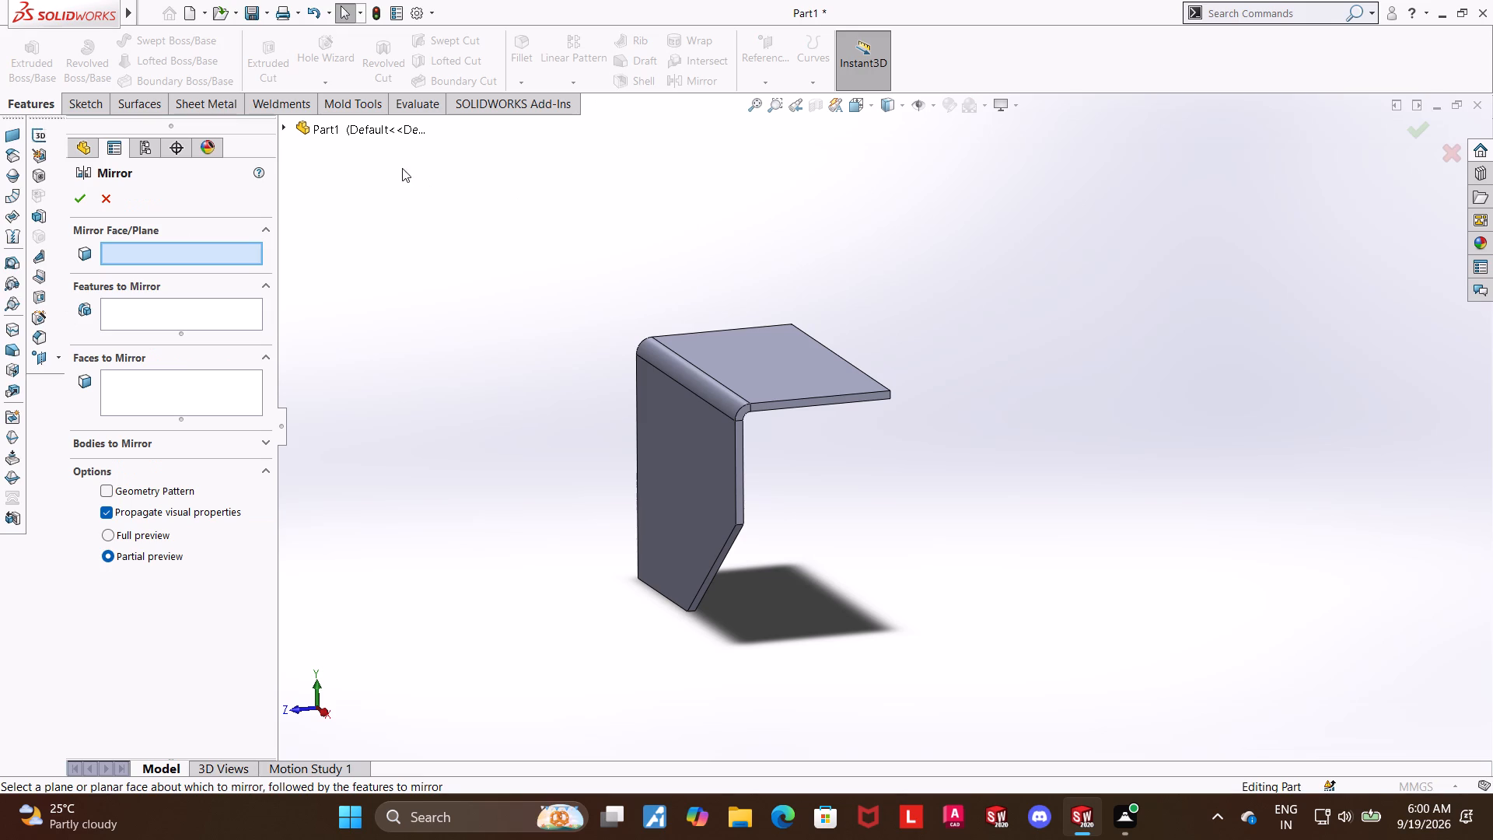
pyautogui.click(285, 127)
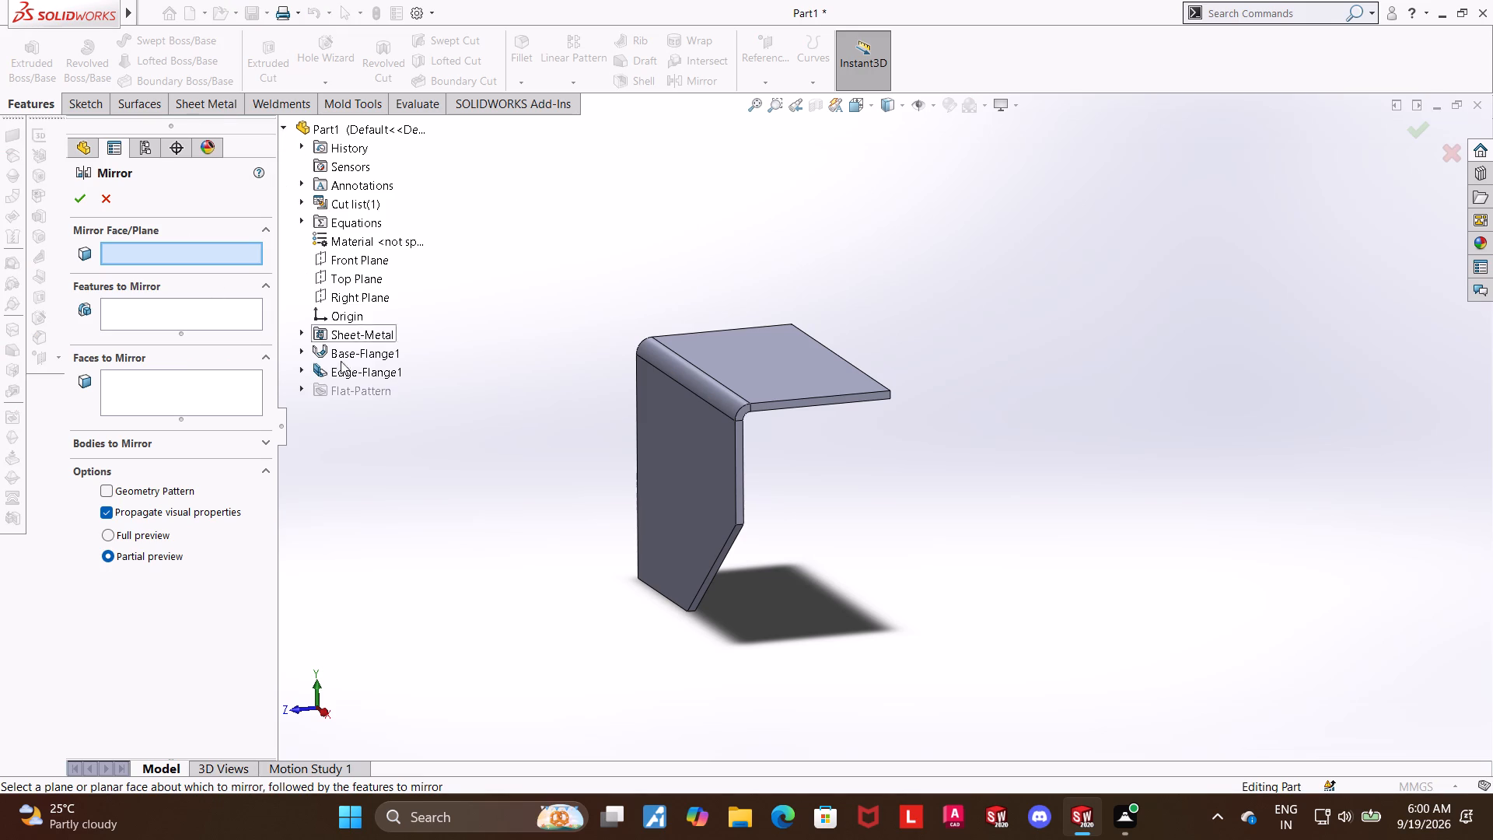
pyautogui.click(342, 371)
pyautogui.click(355, 373)
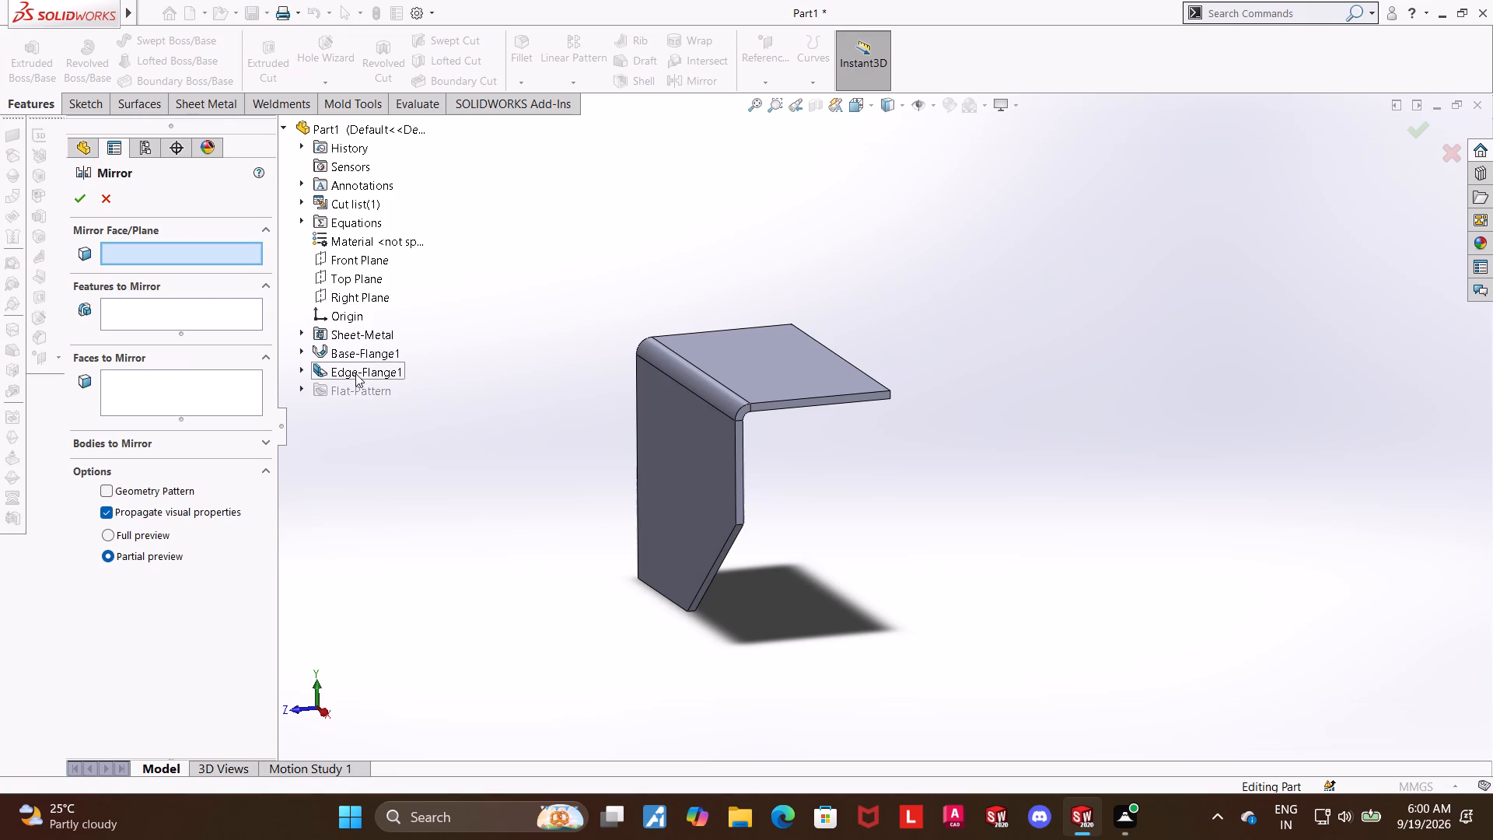
pyautogui.click(358, 260)
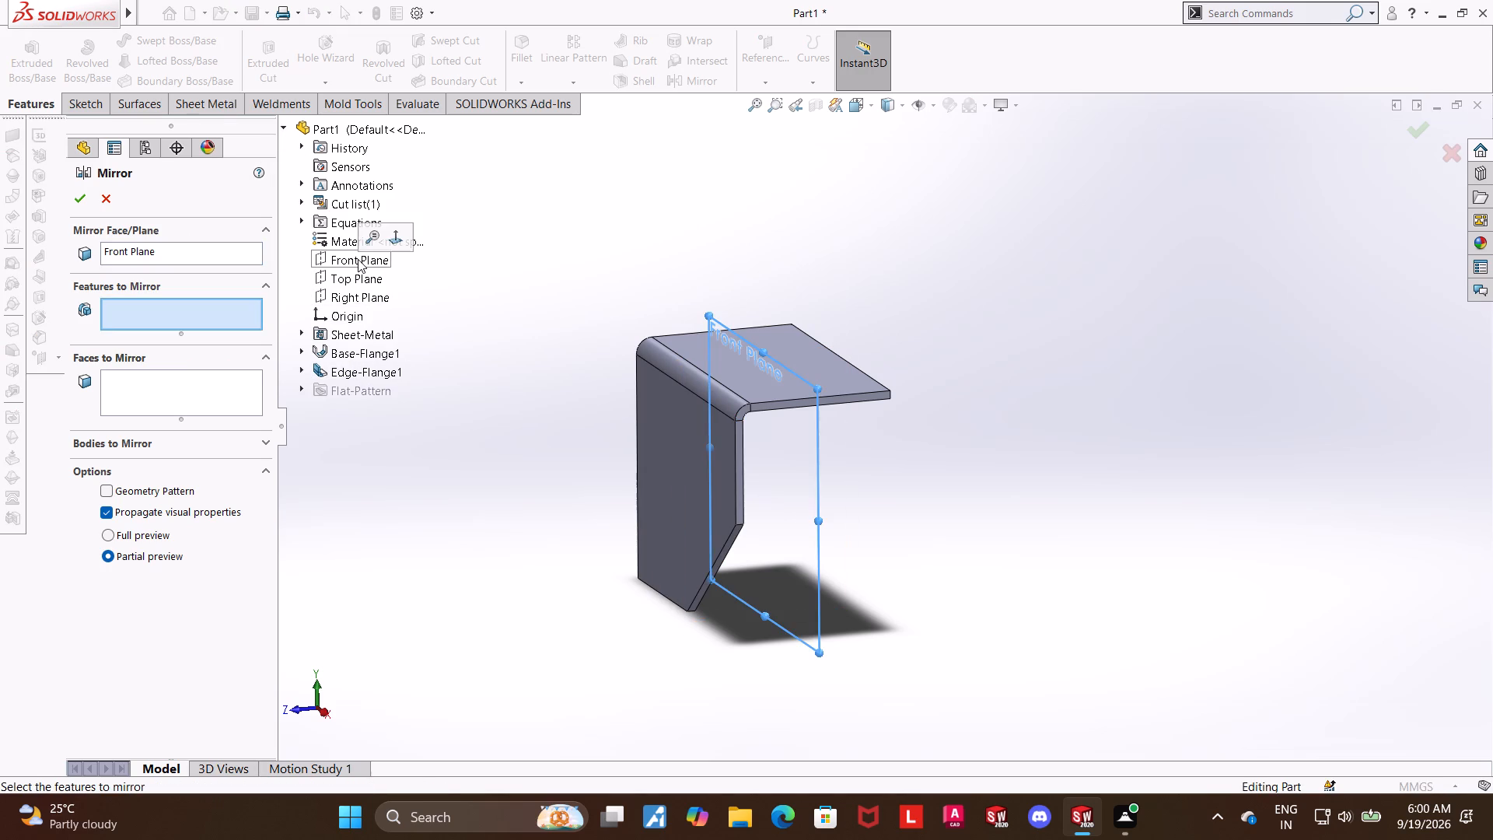
pyautogui.click(372, 373)
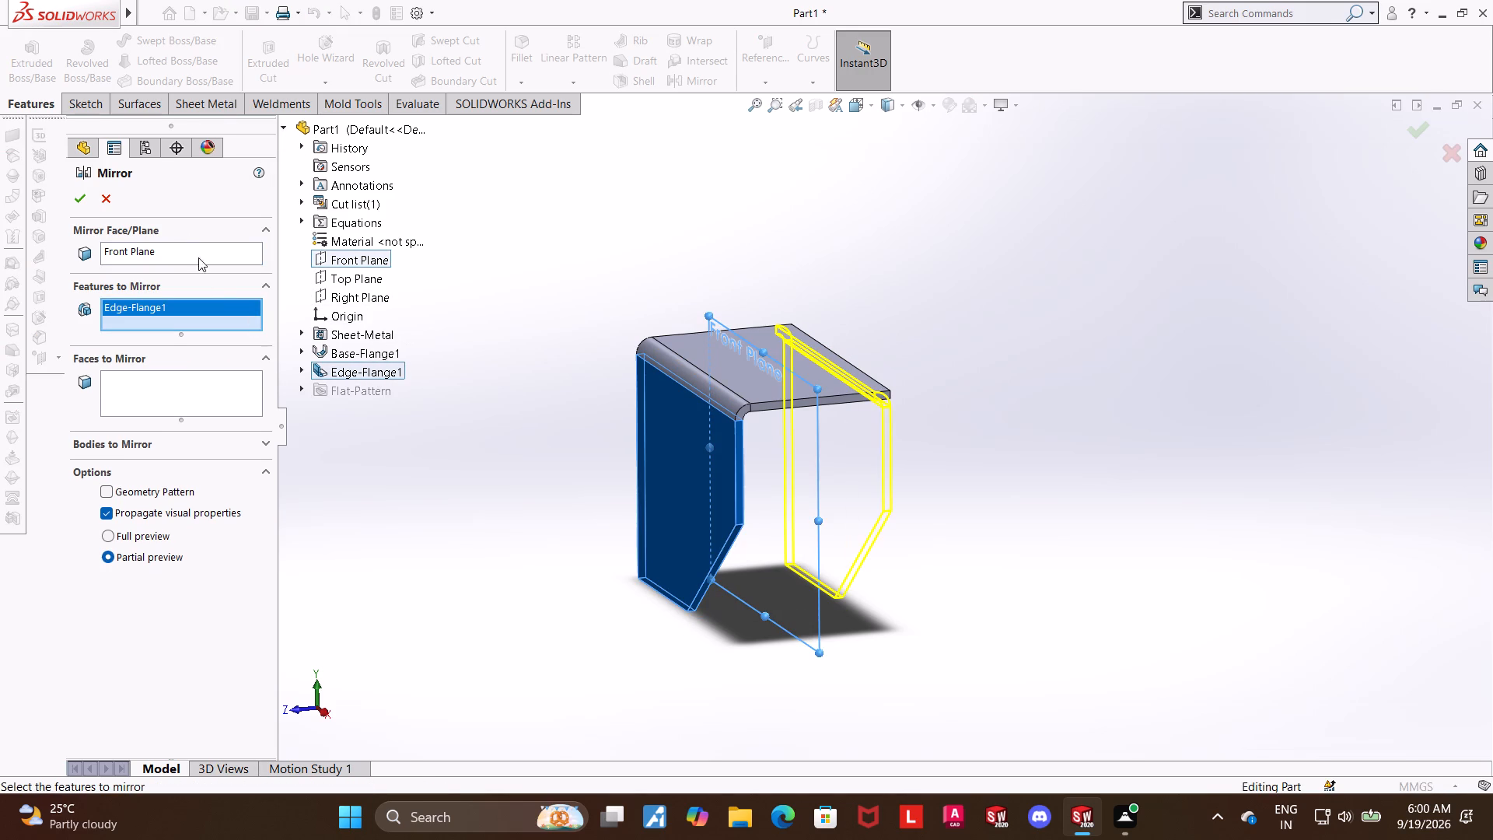
pyautogui.click(83, 202)
pyautogui.click(1167, 359)
# Start an edge flange on the side flange's rear vertical edge and extend it outward about 123 mm.
pyautogui.moveTo(1025, 386); pyautogui.dragTo(1138, 378, button='middle')
pyautogui.moveTo(1135, 376); pyautogui.dragTo(1082, 382, button='middle')
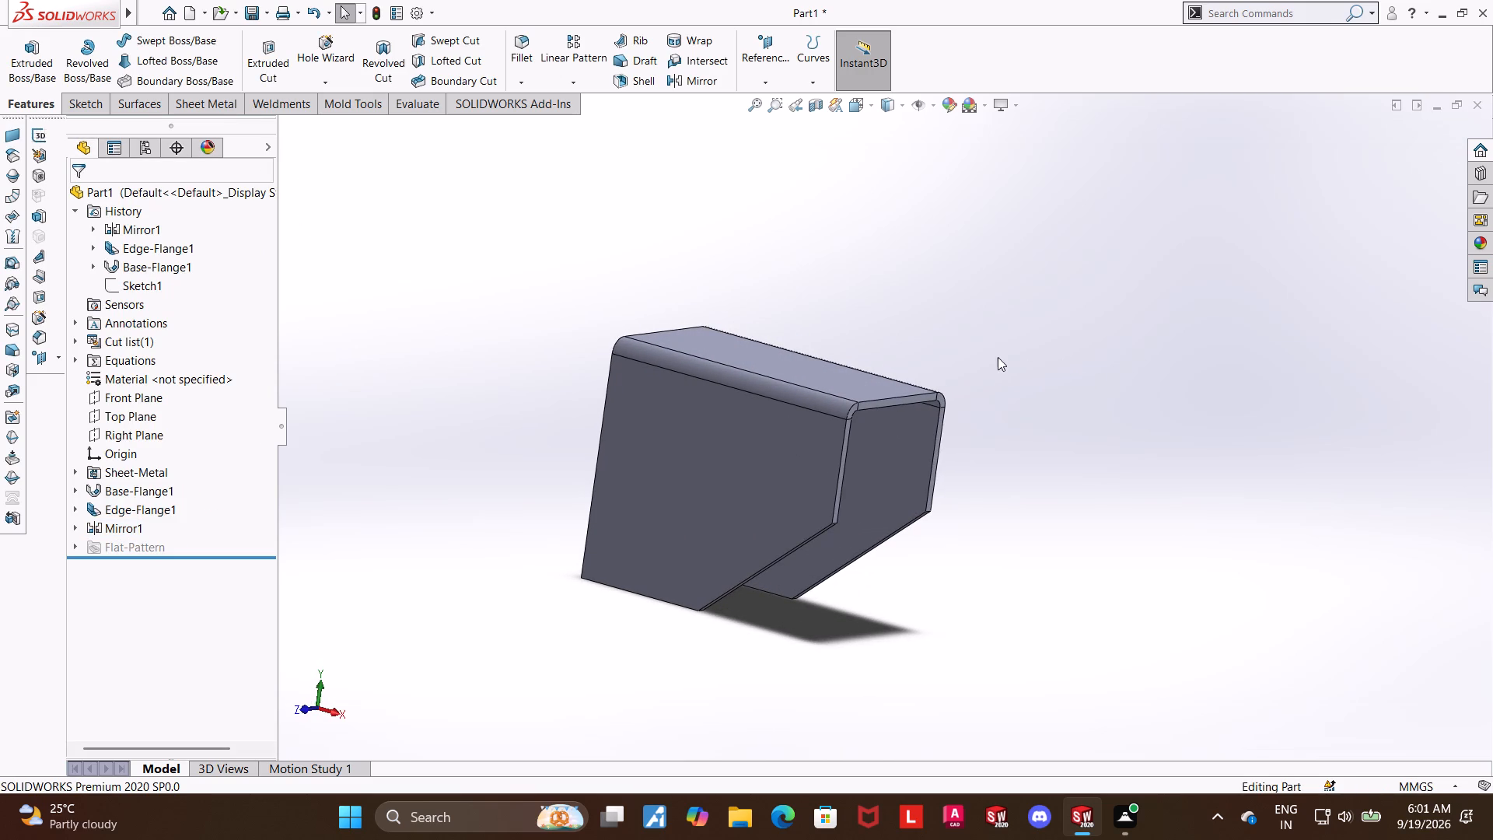
pyautogui.moveTo(947, 316); pyautogui.dragTo(942, 328, button='middle')
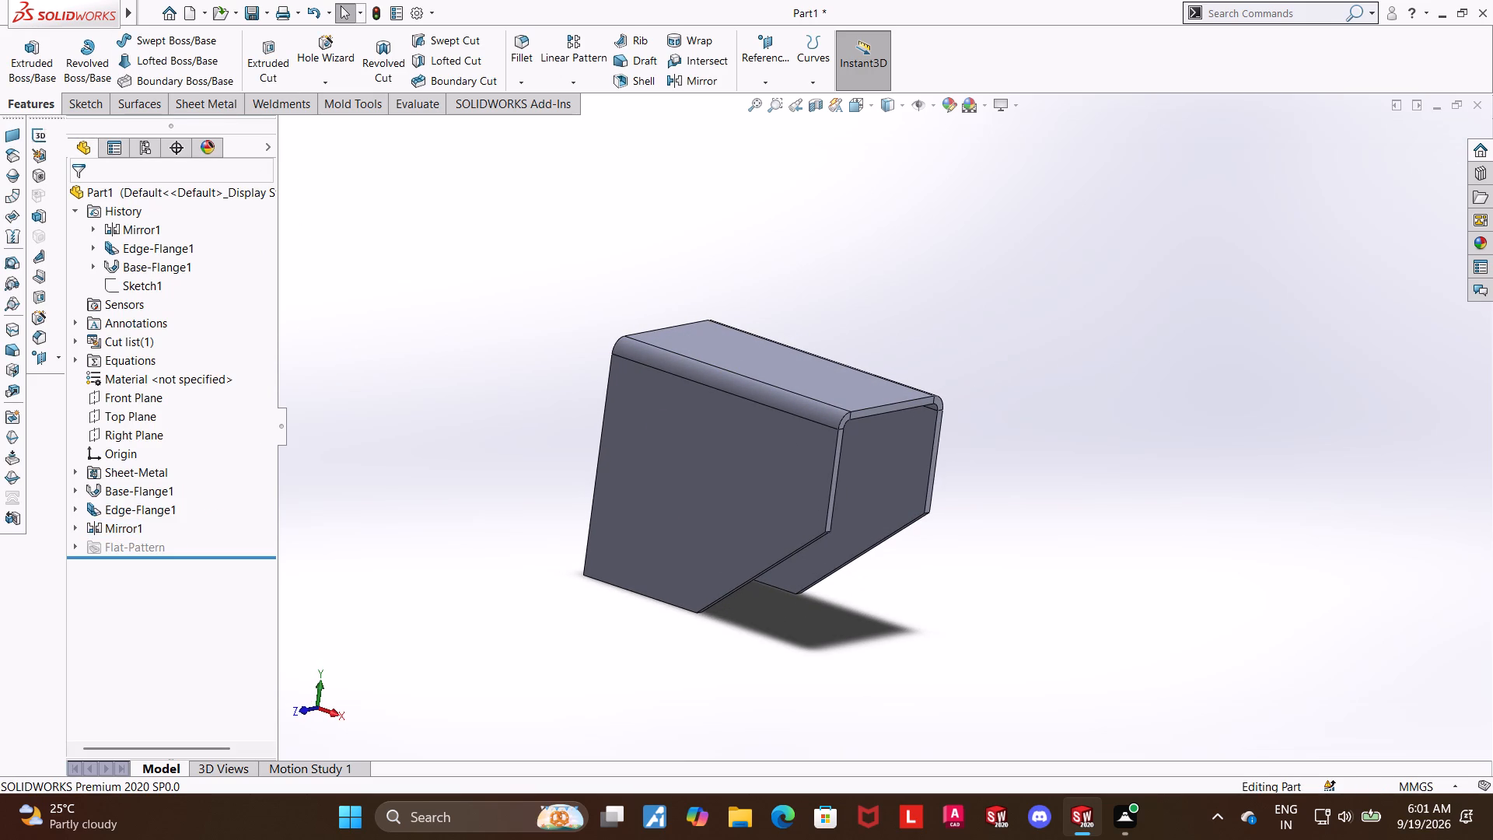
pyautogui.click(207, 104)
pyautogui.click(236, 48)
pyautogui.scroll(-3, 617, 326)
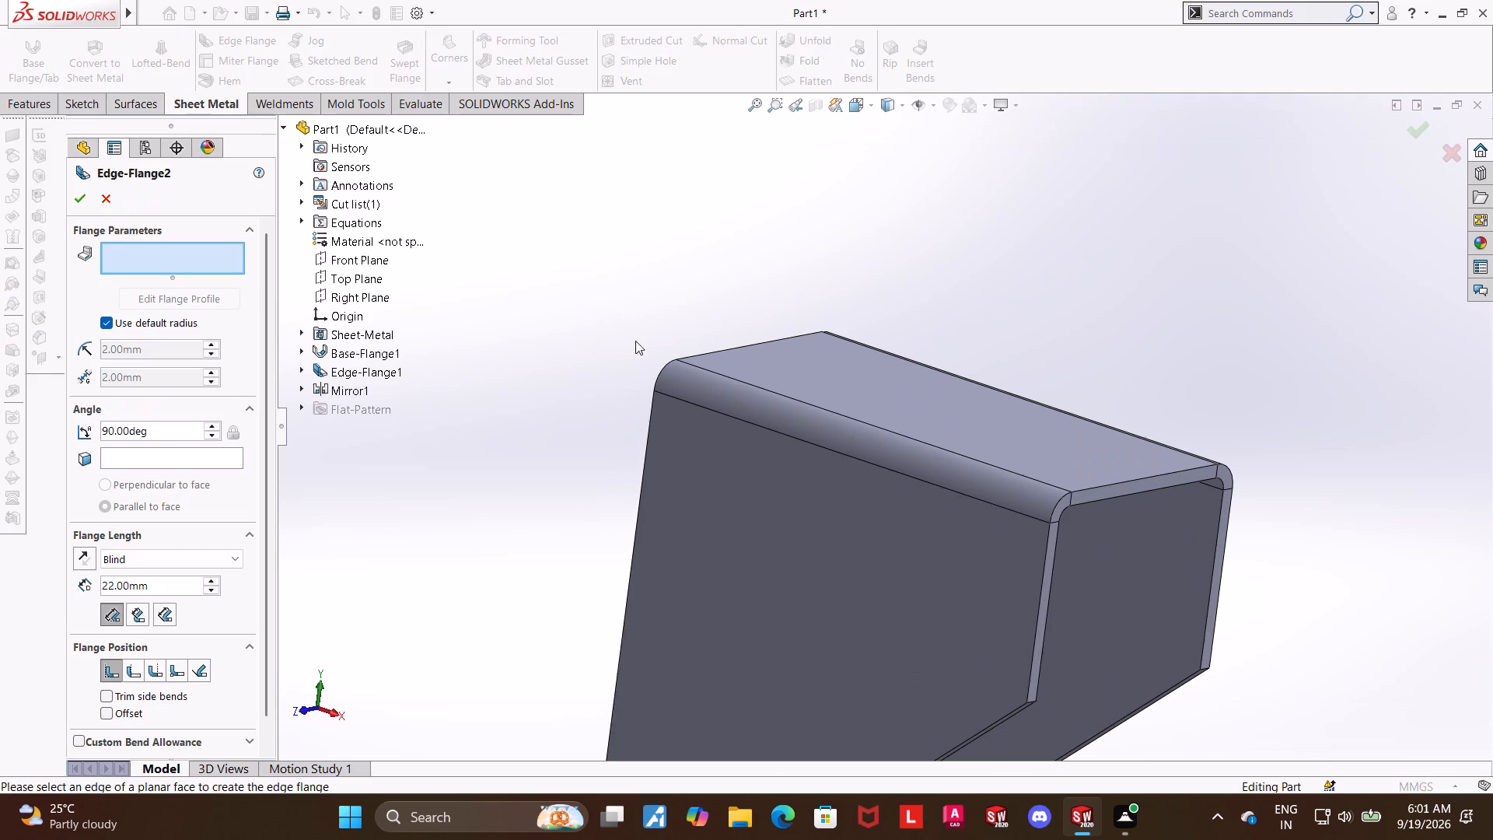
pyautogui.click(652, 419)
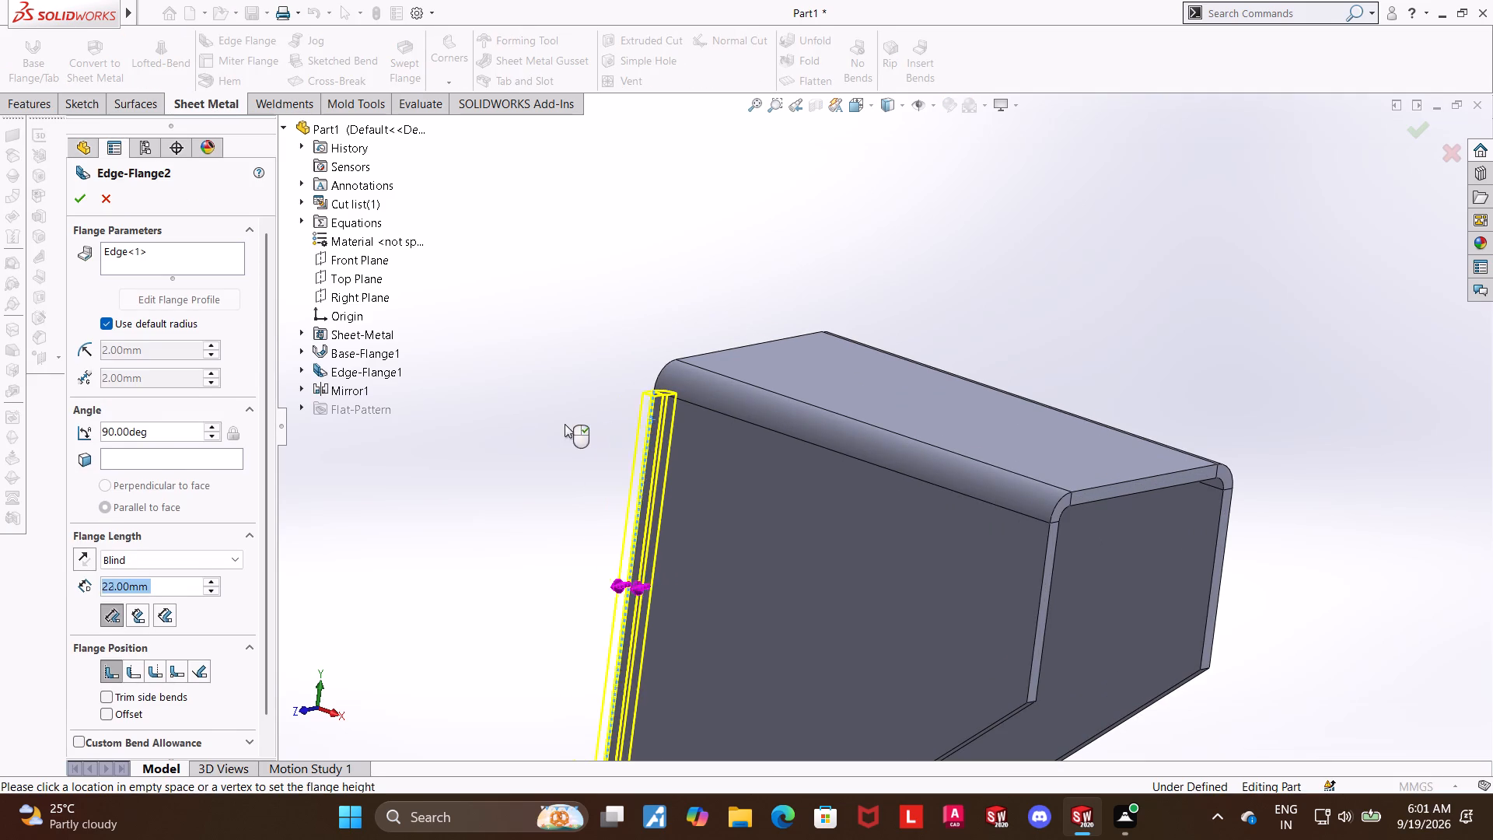
pyautogui.click(495, 434)
# Set the new edge flange's length to 80 mm.
pyautogui.scroll(5, 495, 434)
pyautogui.moveTo(589, 472); pyautogui.dragTo(646, 467, button='middle')
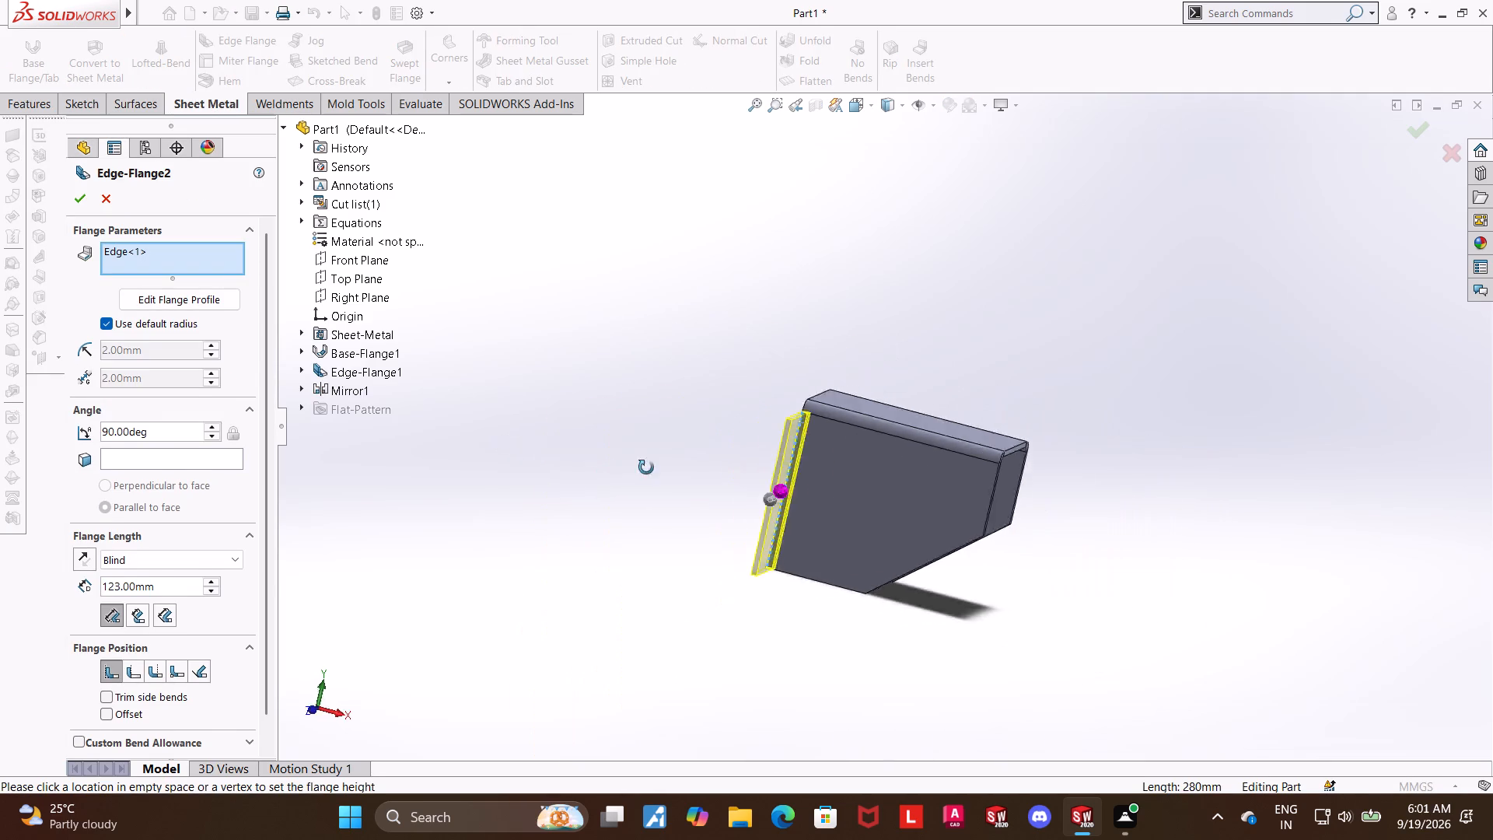
pyautogui.moveTo(646, 467); pyautogui.dragTo(866, 558, button='middle')
pyautogui.click(856, 110)
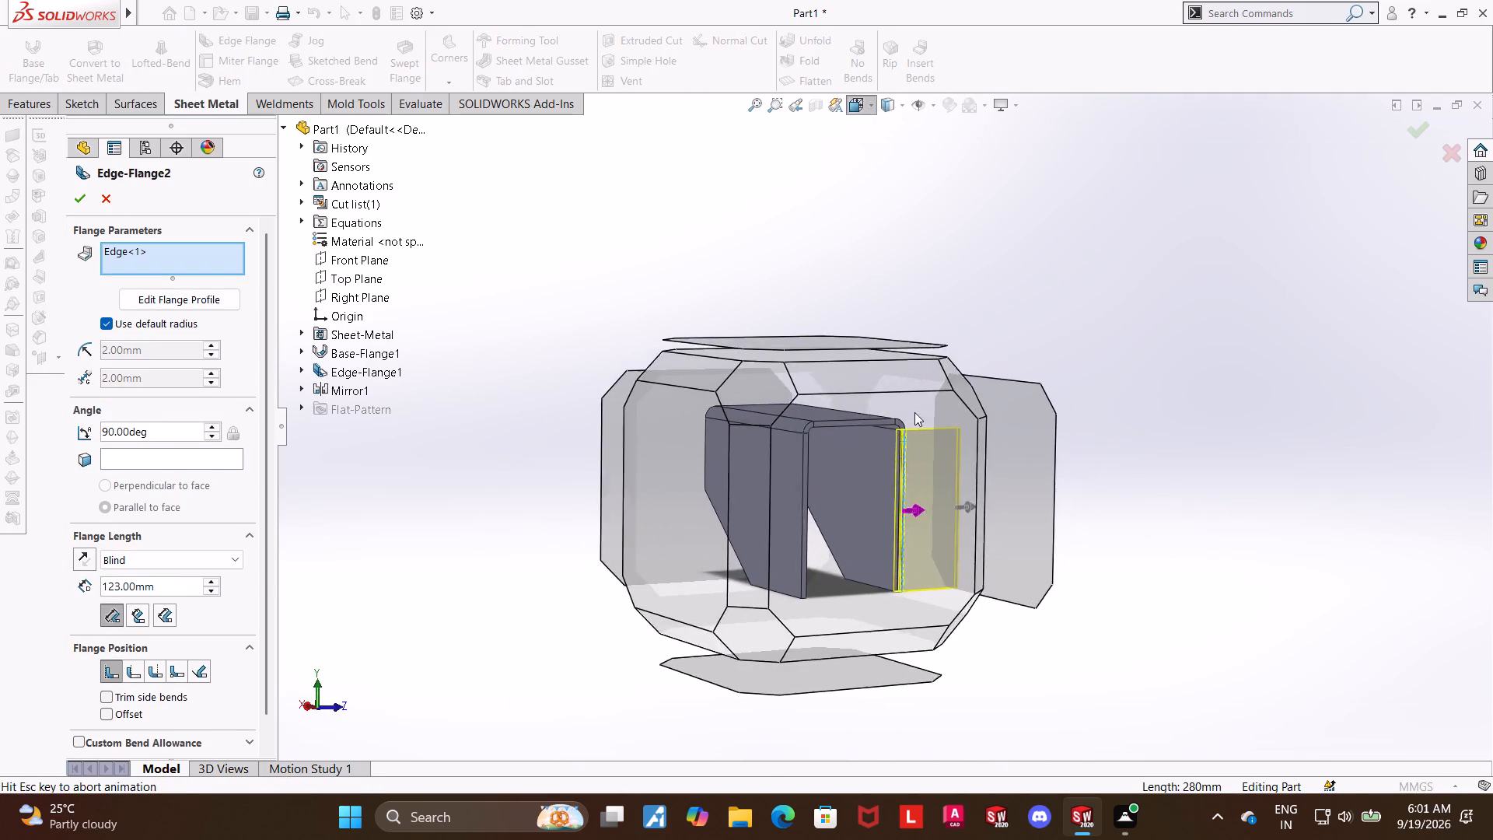
pyautogui.click(840, 482)
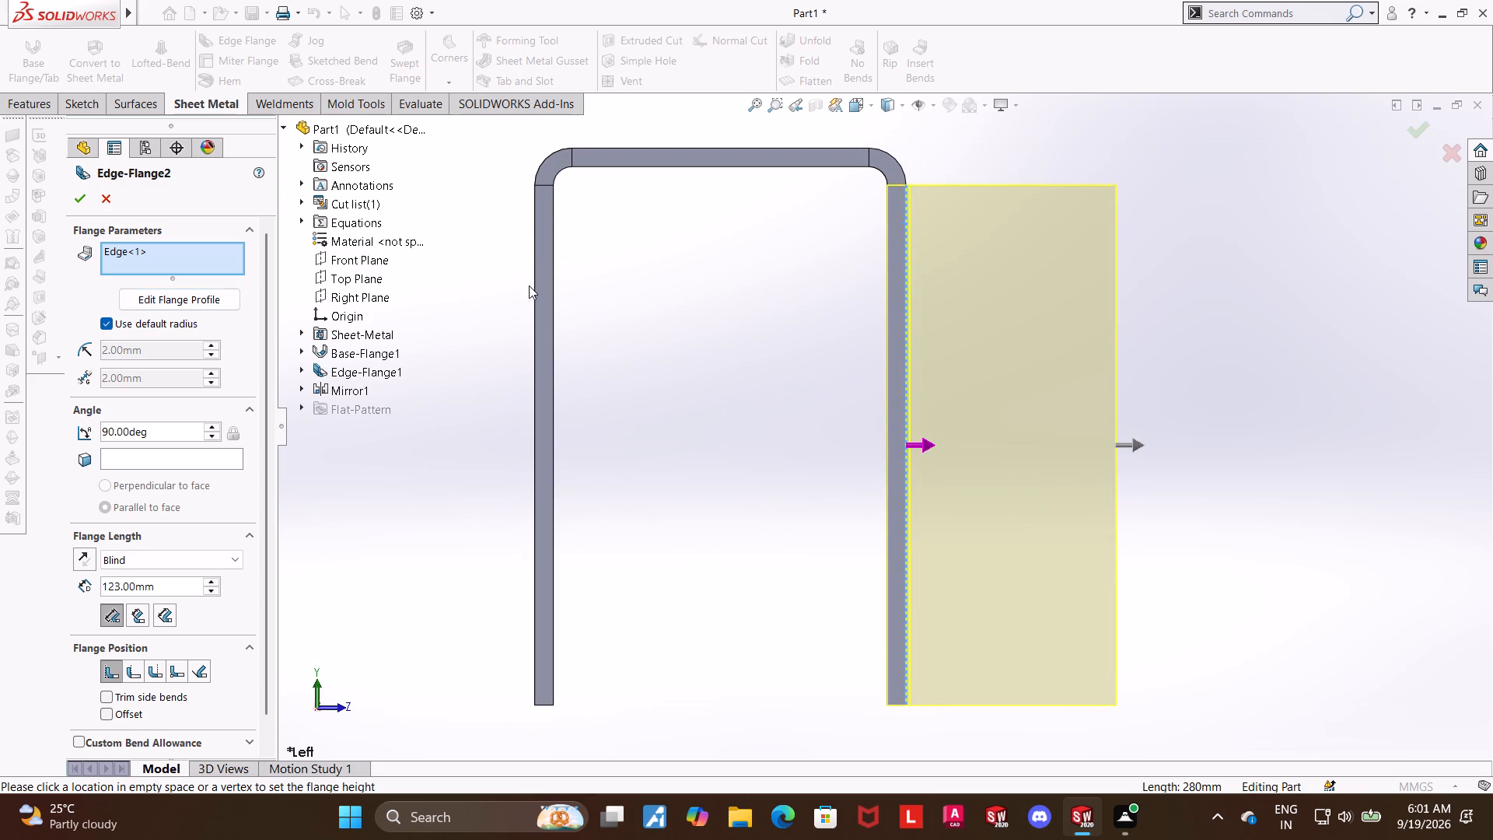
pyautogui.scroll(1, 989, 387)
pyautogui.scroll(1, 1094, 426)
pyautogui.scroll(-1, 1119, 452)
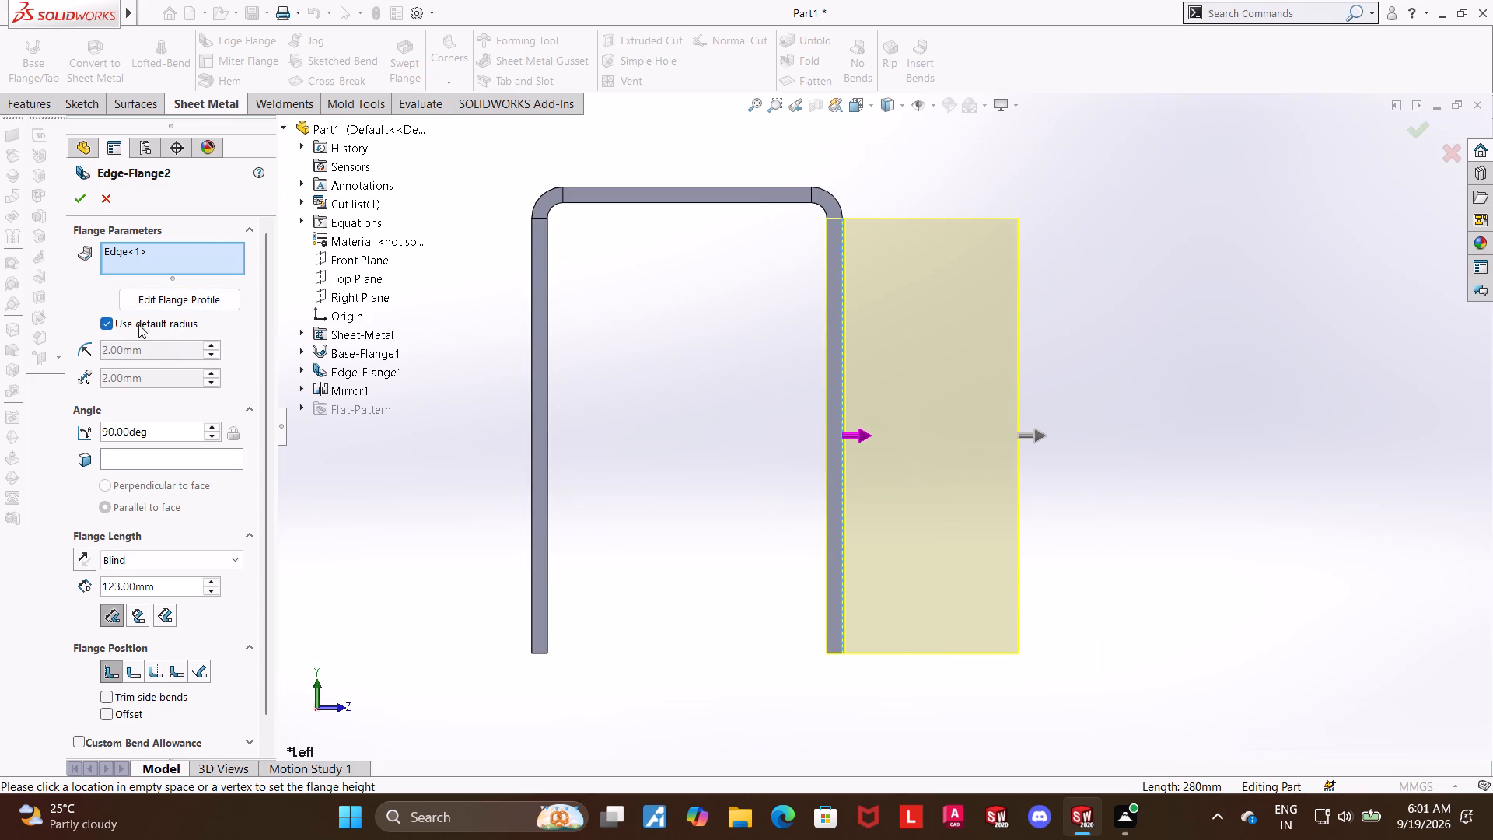
pyautogui.click(175, 583)
pyautogui.moveTo(182, 593); pyautogui.dragTo(16, 586)
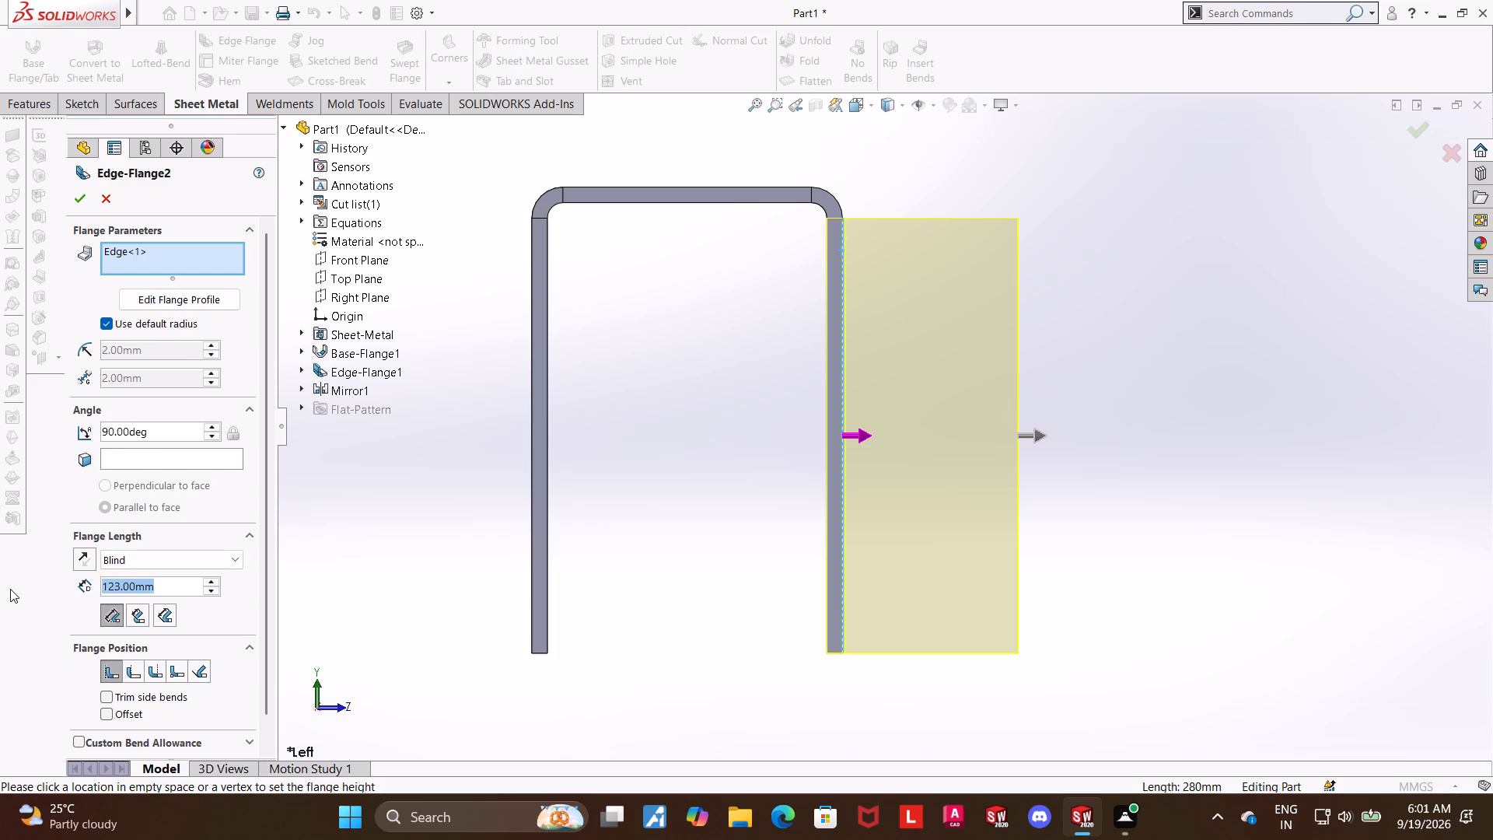
pyautogui.write('80')
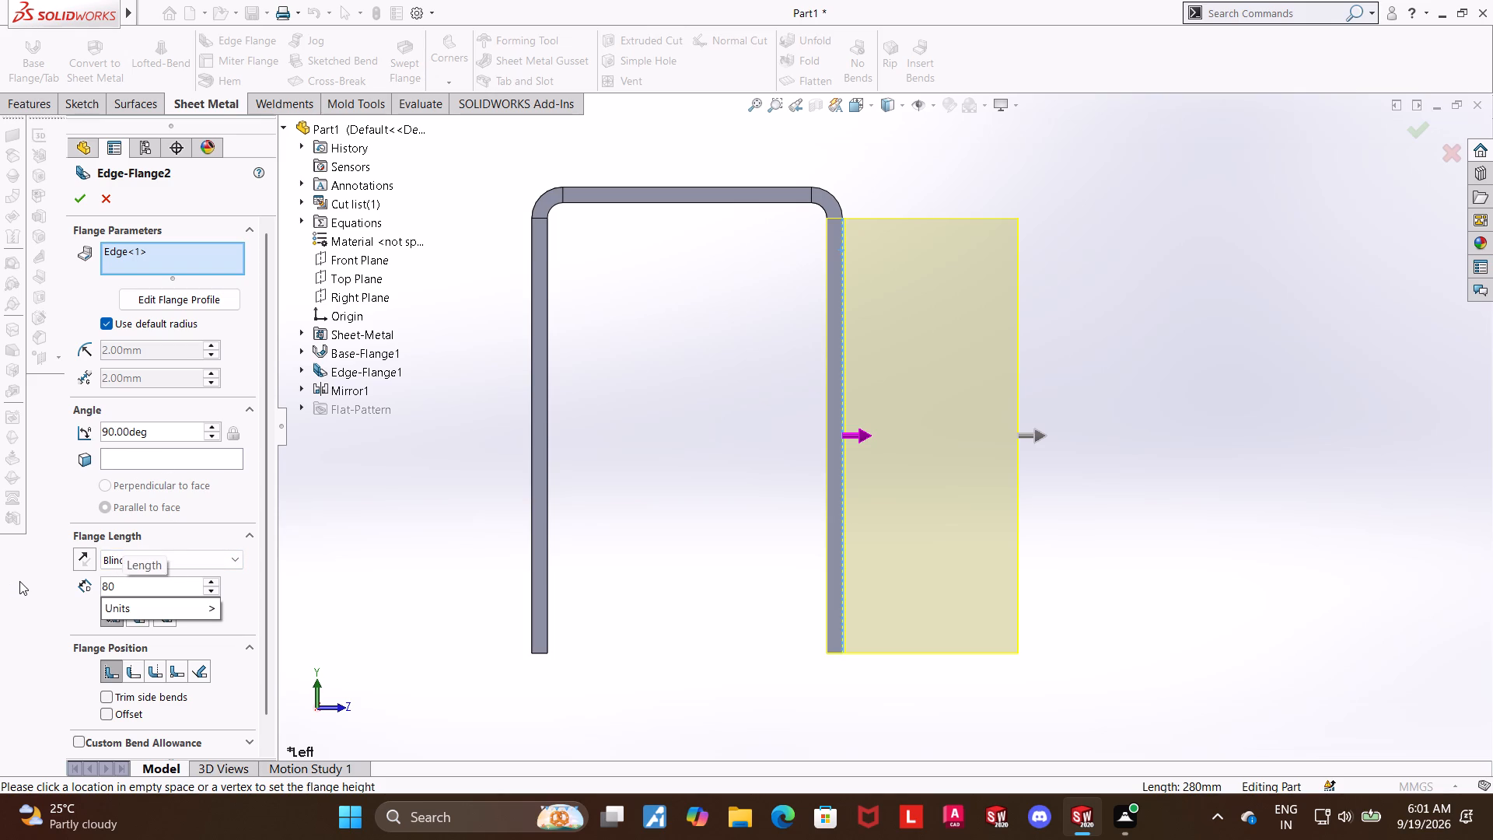
pyautogui.press('Return')
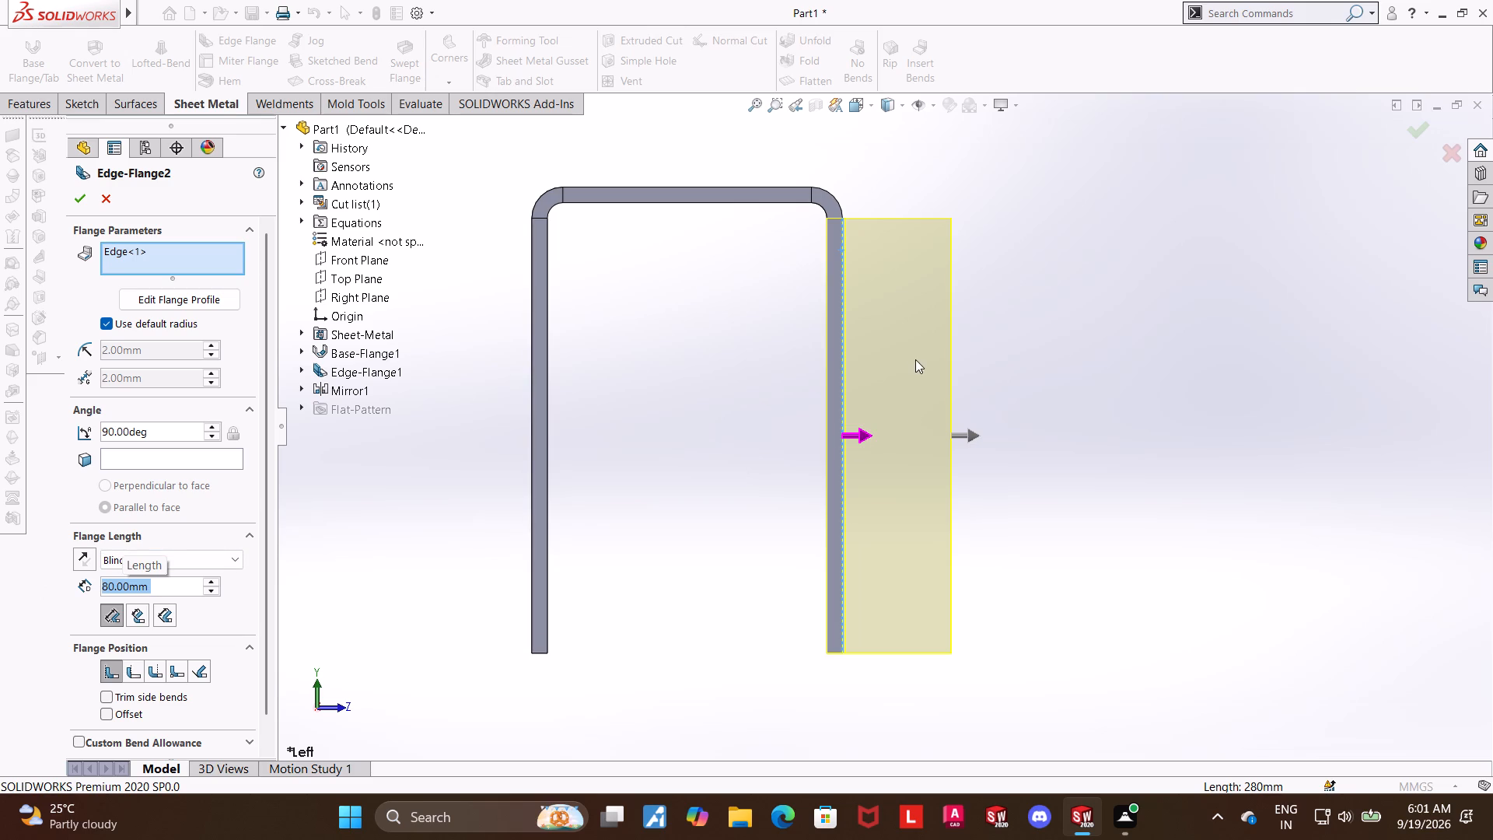
# Open the flange profile sketch and pull its lower and upper edges inward by about 55 mm and 48 mm.
pyautogui.click(162, 307)
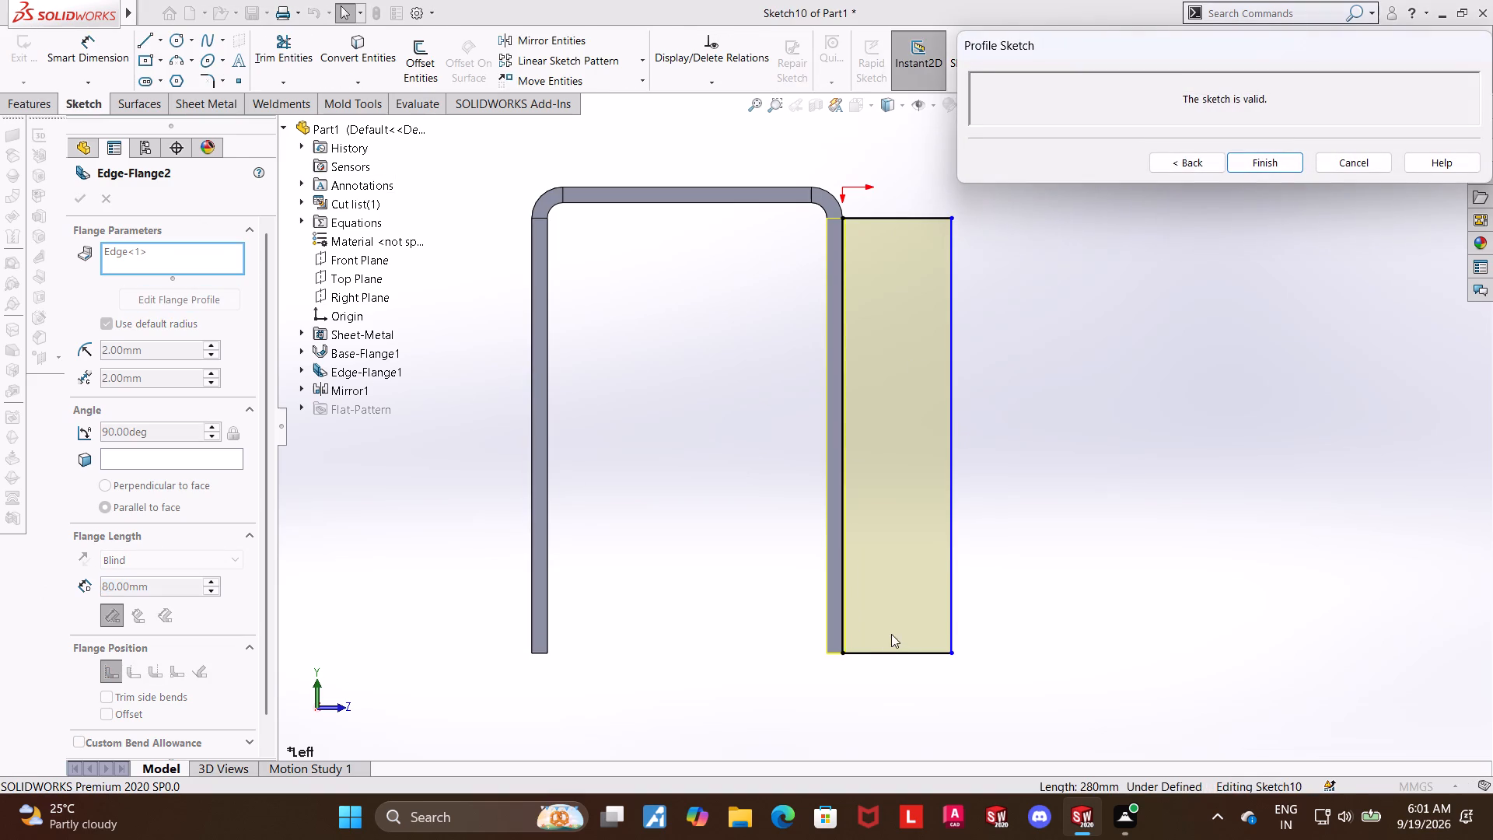
pyautogui.moveTo(891, 656); pyautogui.dragTo(900, 568)
pyautogui.moveTo(899, 219); pyautogui.dragTo(899, 292)
# Dimension the profile's upper edge 40 mm below the upper end of the side flange's vertical edge.
pyautogui.click(80, 62)
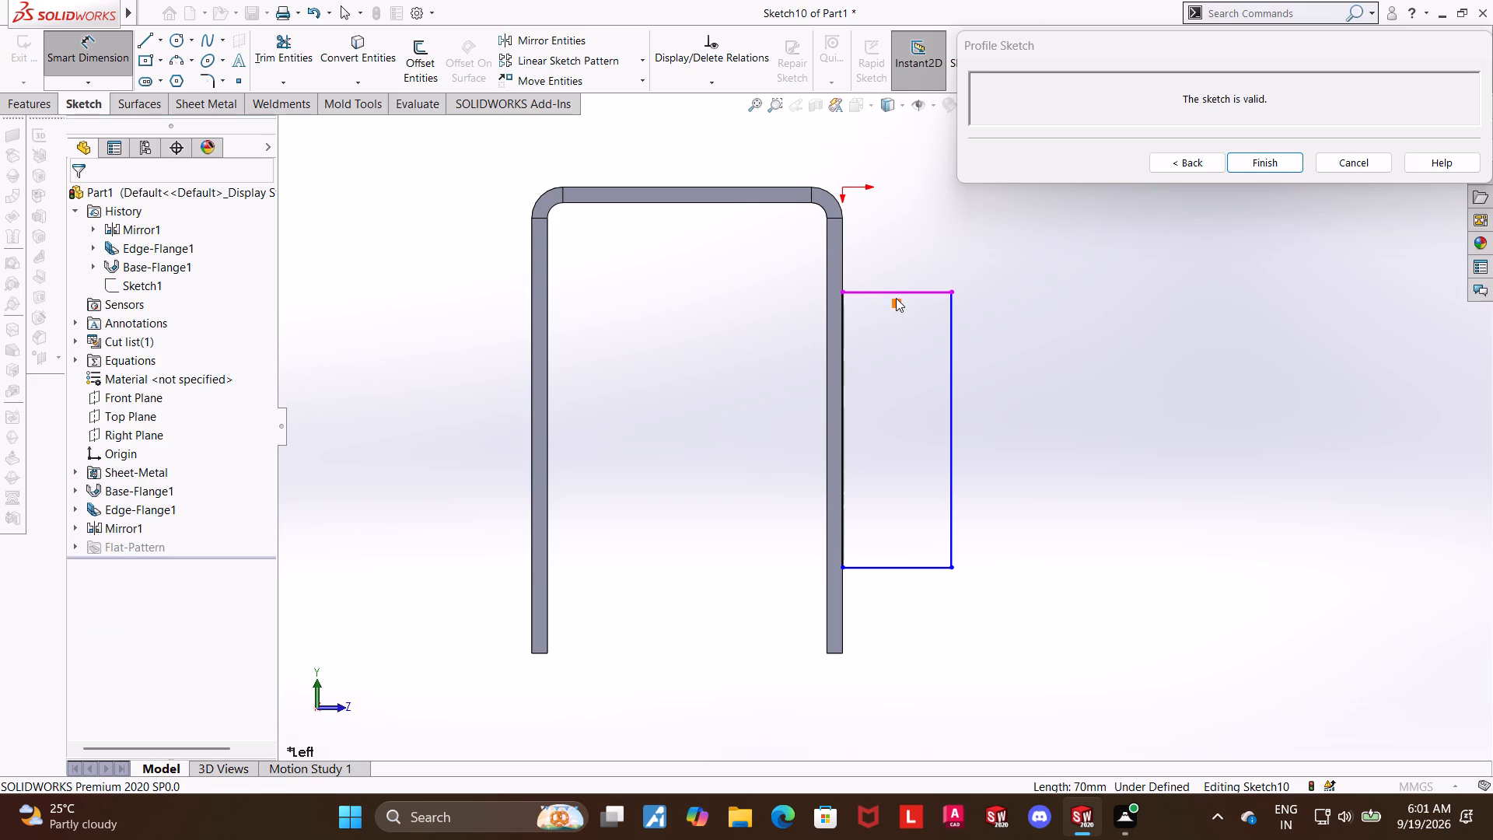
pyautogui.click(897, 291)
pyautogui.click(834, 219)
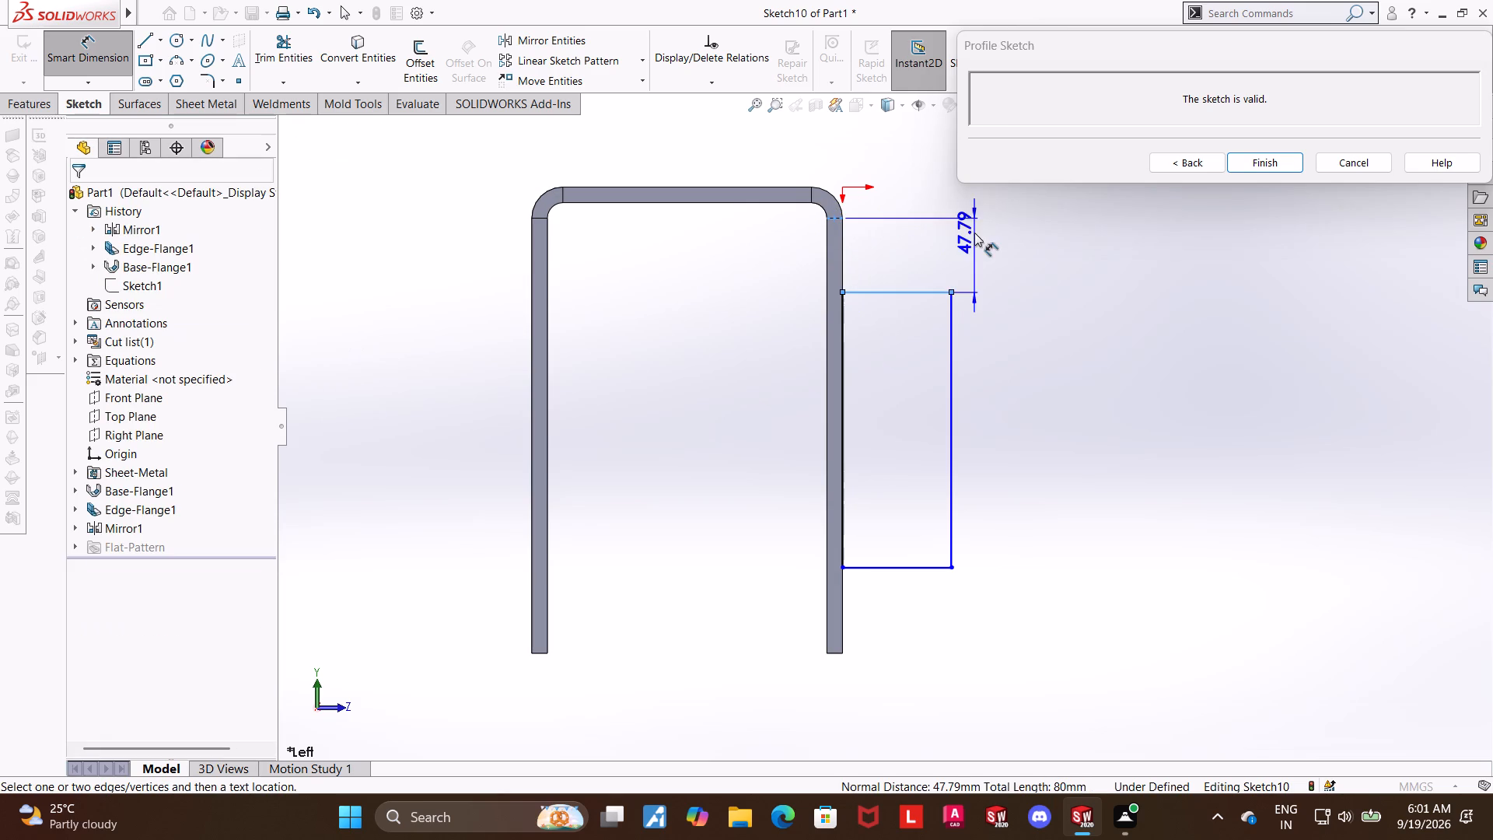
pyautogui.click(936, 229)
pyautogui.write('40')
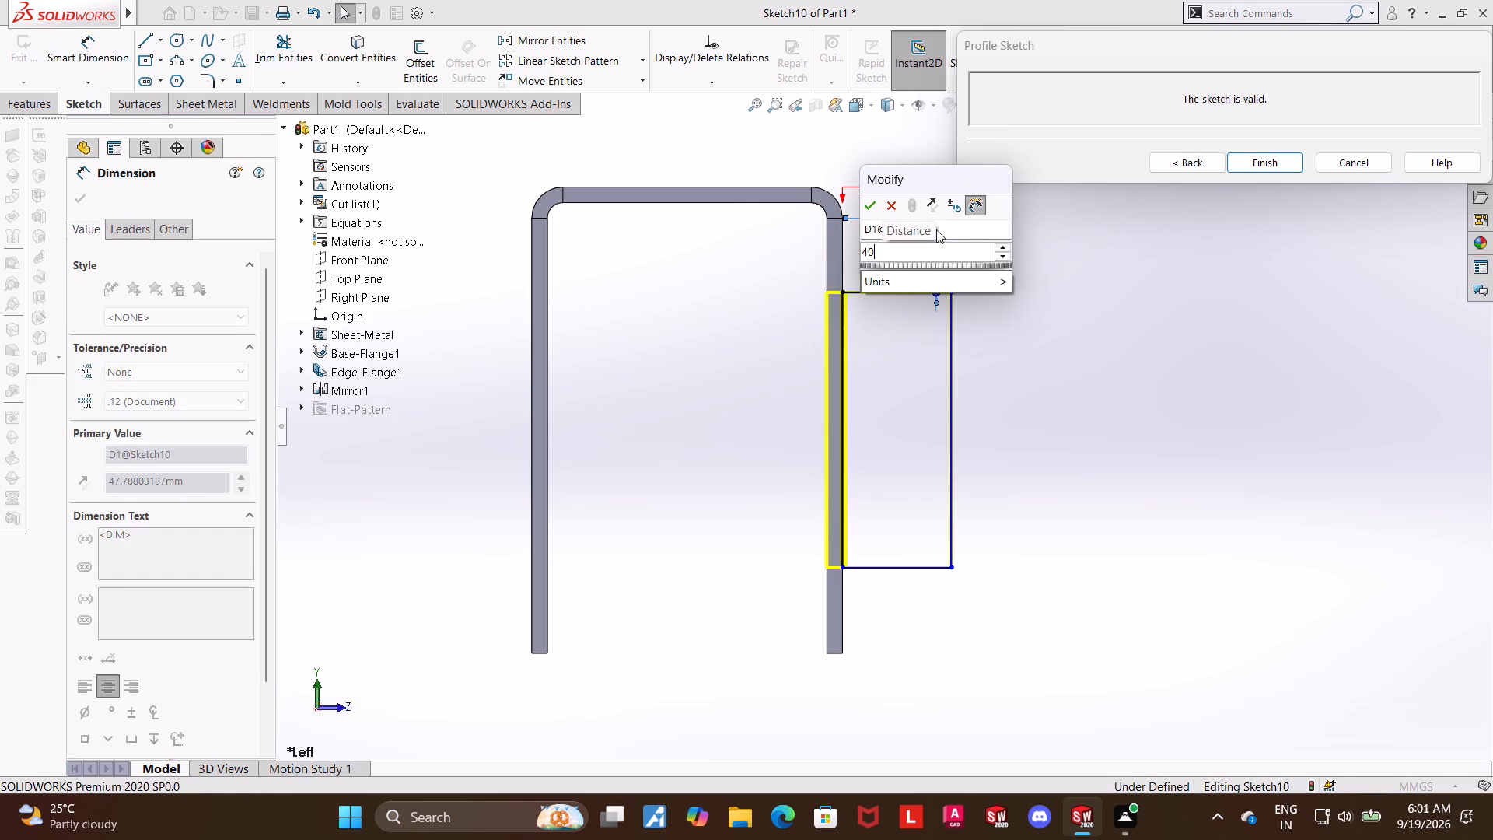
pyautogui.press('Return')
pyautogui.press('Escape')
# Dimension the profile's lower edge 40 mm above the bottom end of the side flange.
pyautogui.click(68, 49)
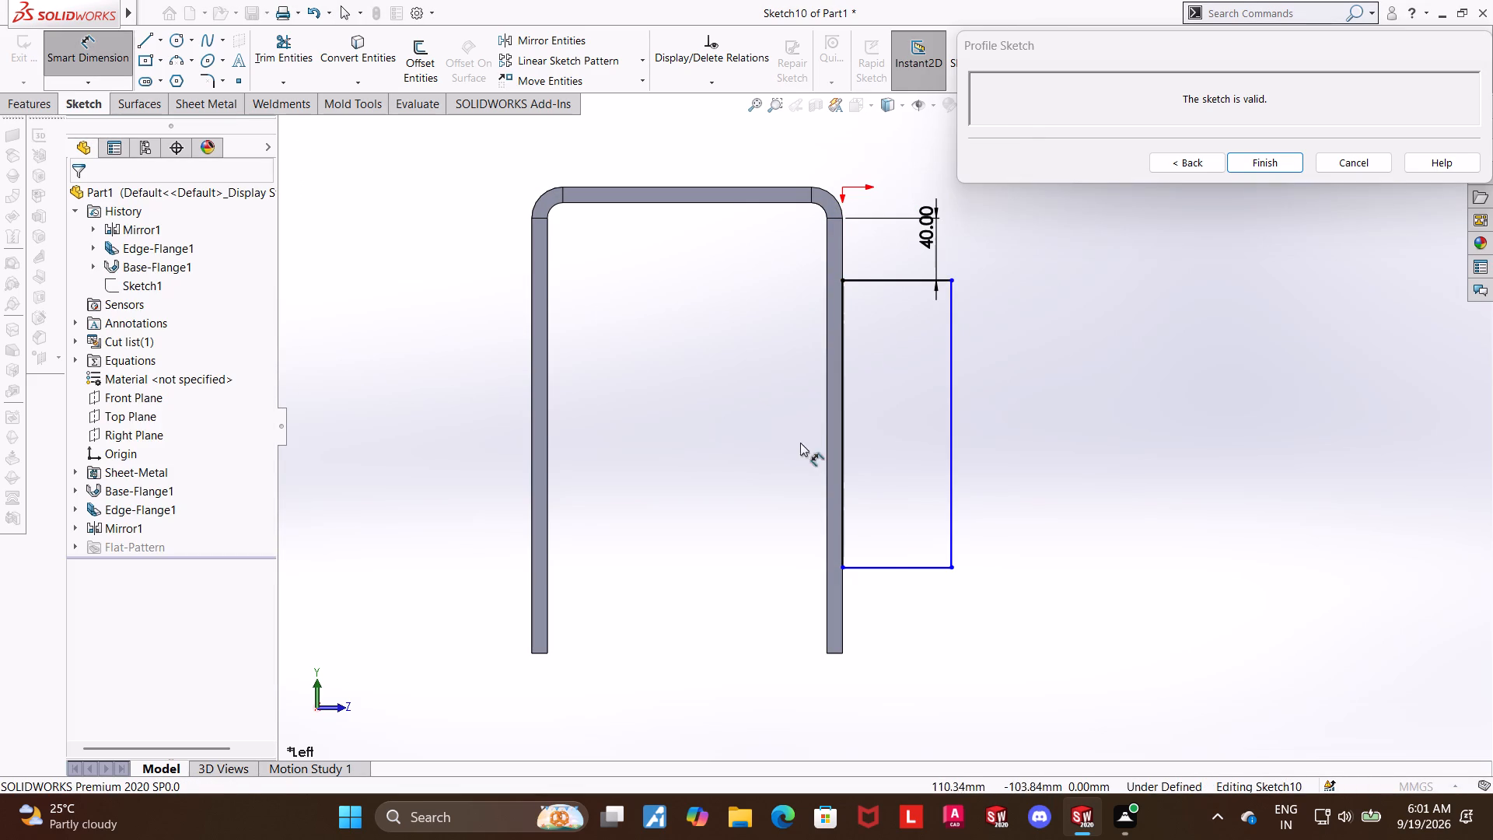
pyautogui.click(897, 568)
pyautogui.doubleClick(834, 655)
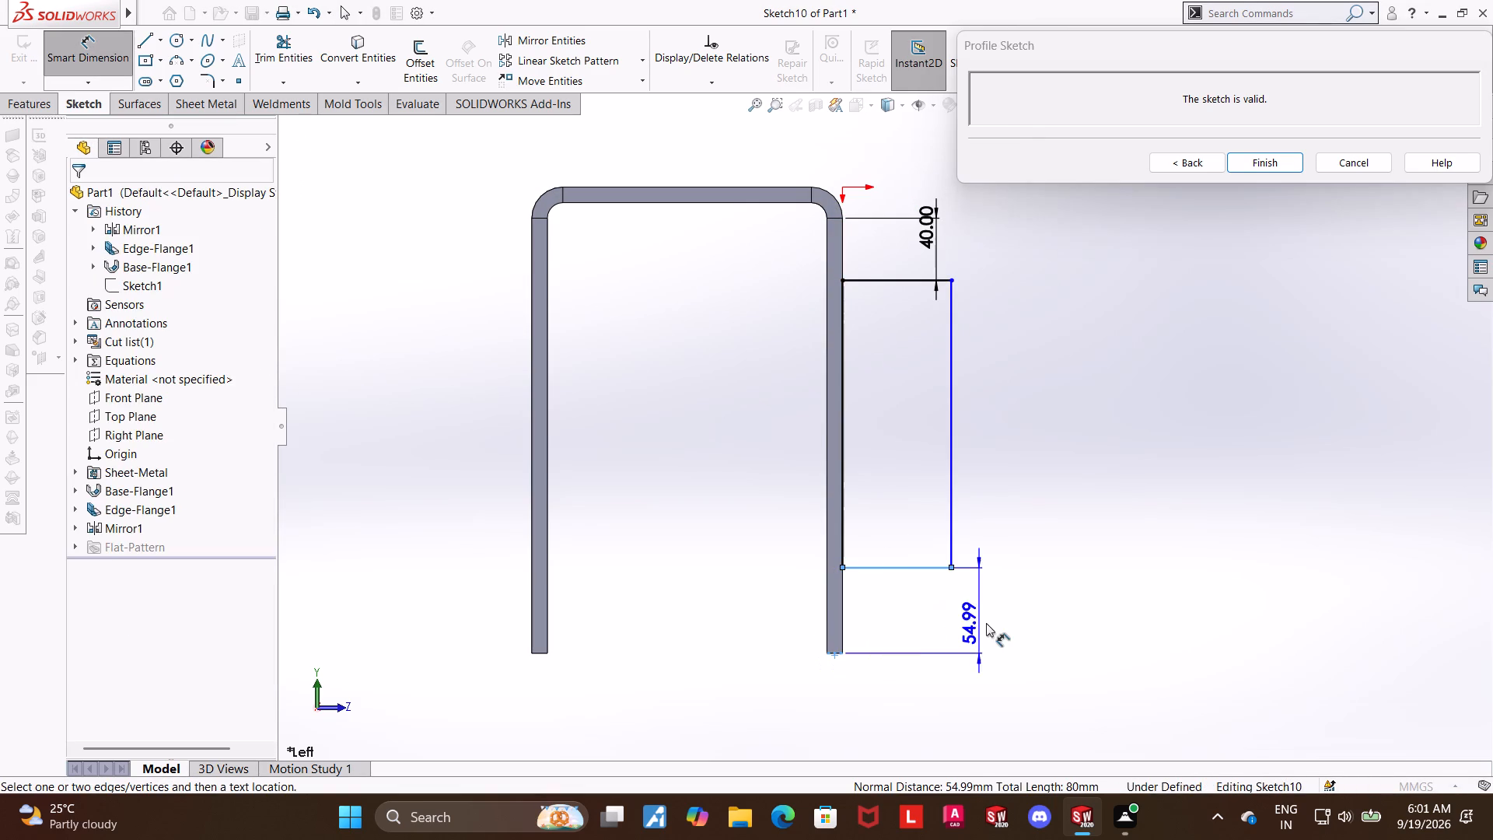
pyautogui.click(986, 623)
pyautogui.write('40')
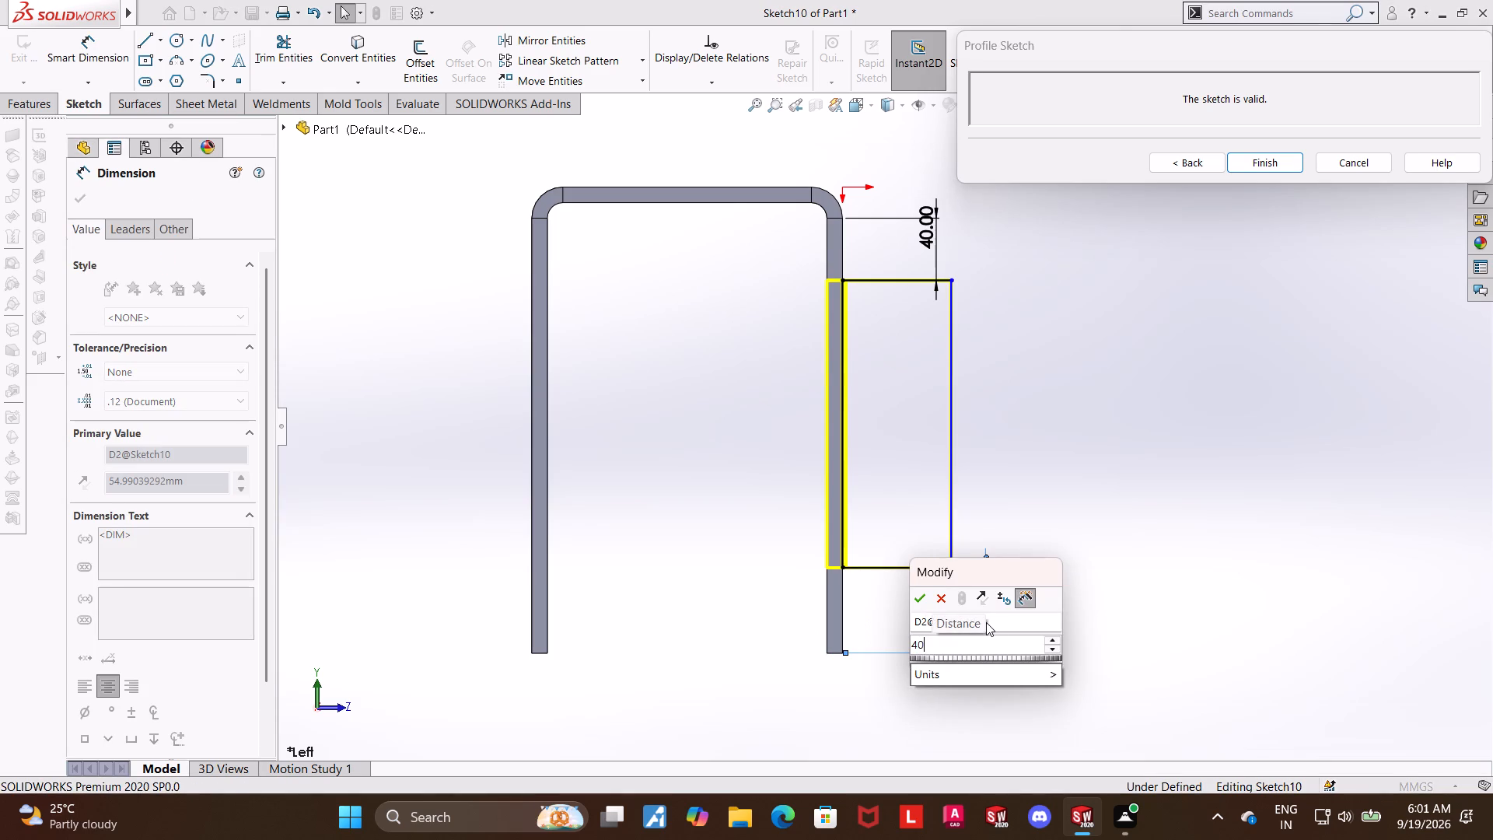
pyautogui.press('Return')
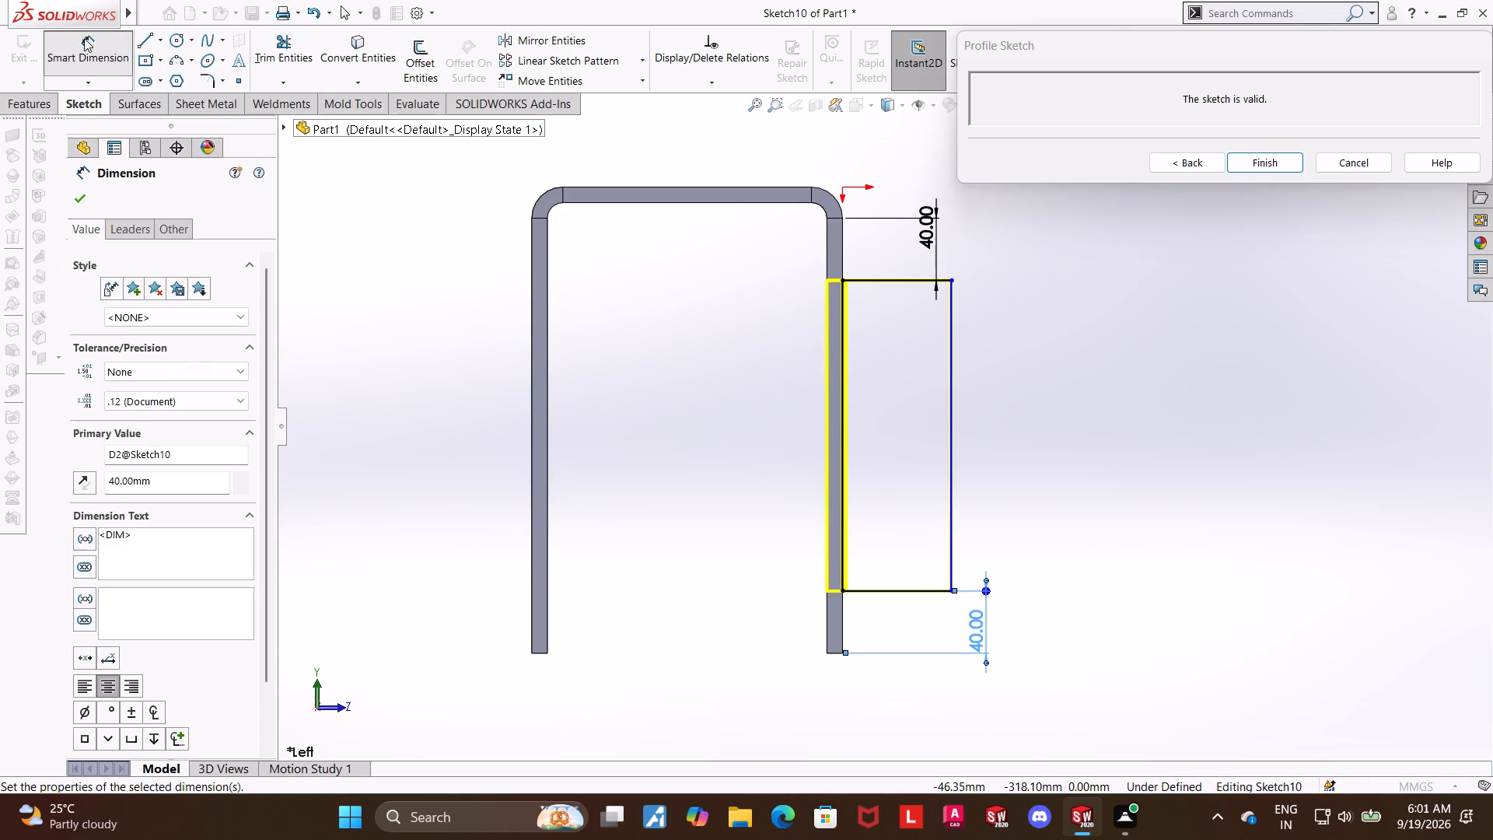
pyautogui.click(449, 324)
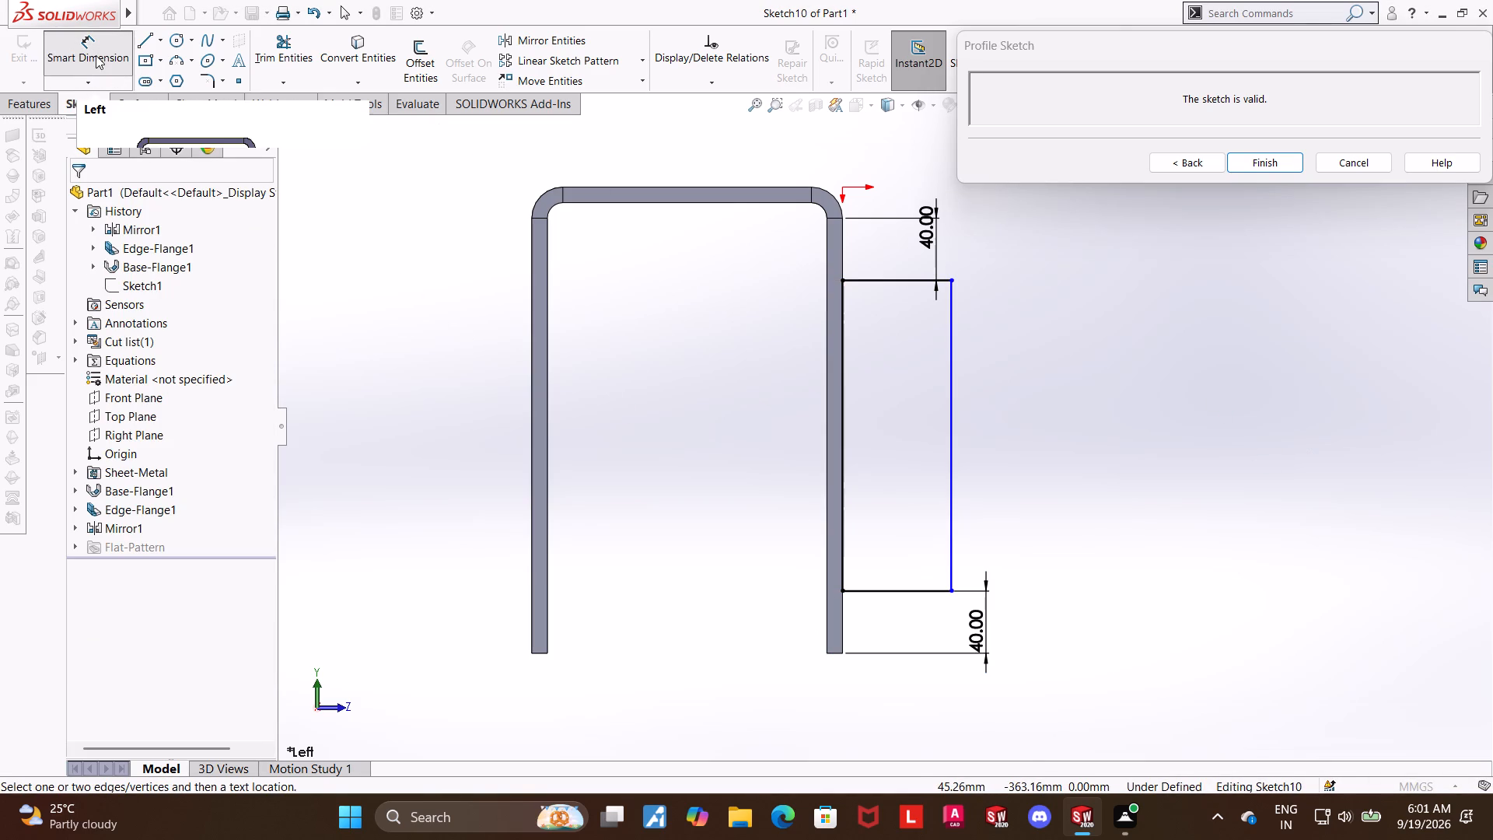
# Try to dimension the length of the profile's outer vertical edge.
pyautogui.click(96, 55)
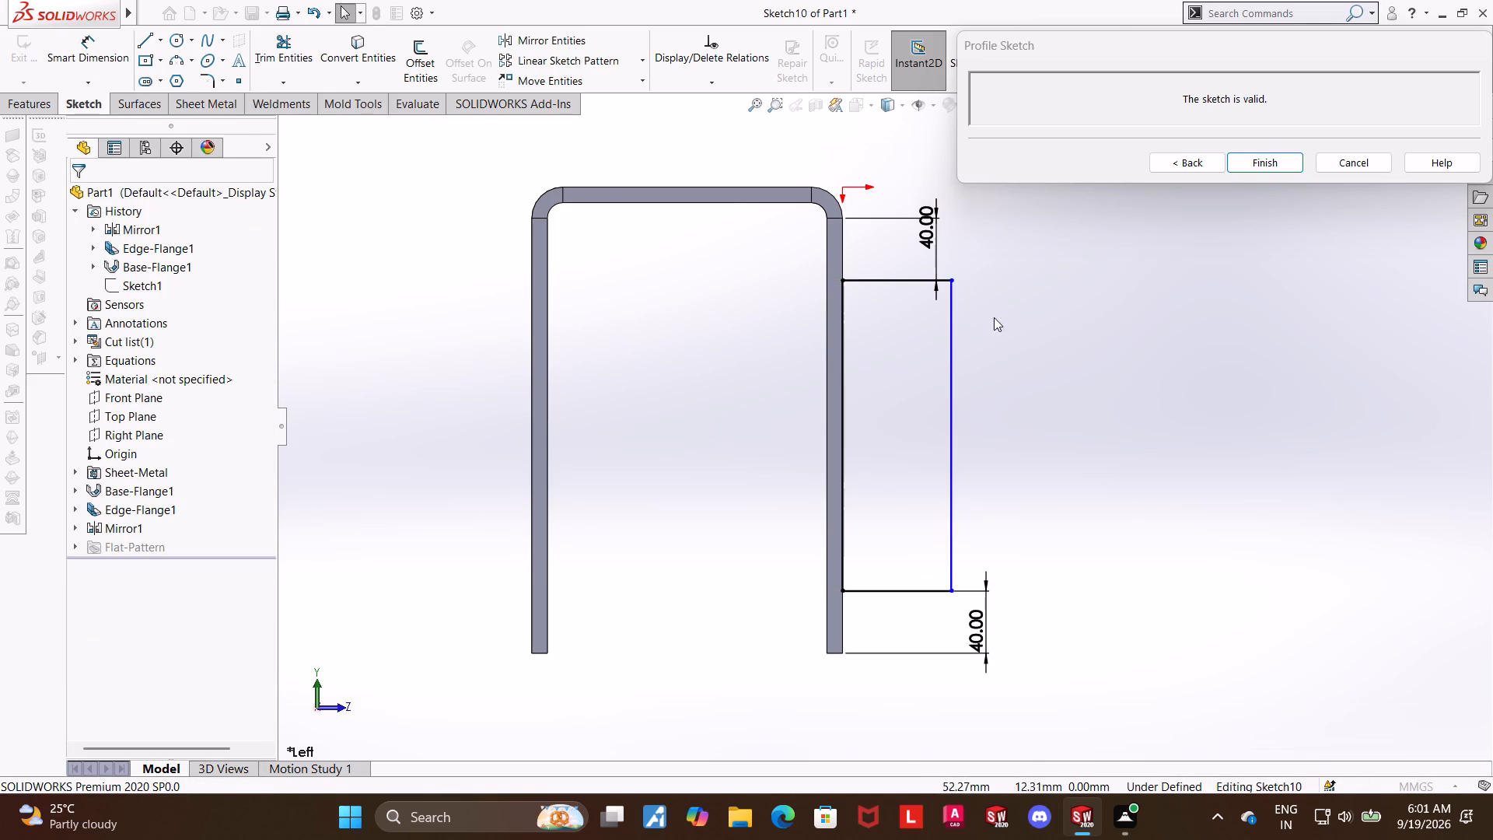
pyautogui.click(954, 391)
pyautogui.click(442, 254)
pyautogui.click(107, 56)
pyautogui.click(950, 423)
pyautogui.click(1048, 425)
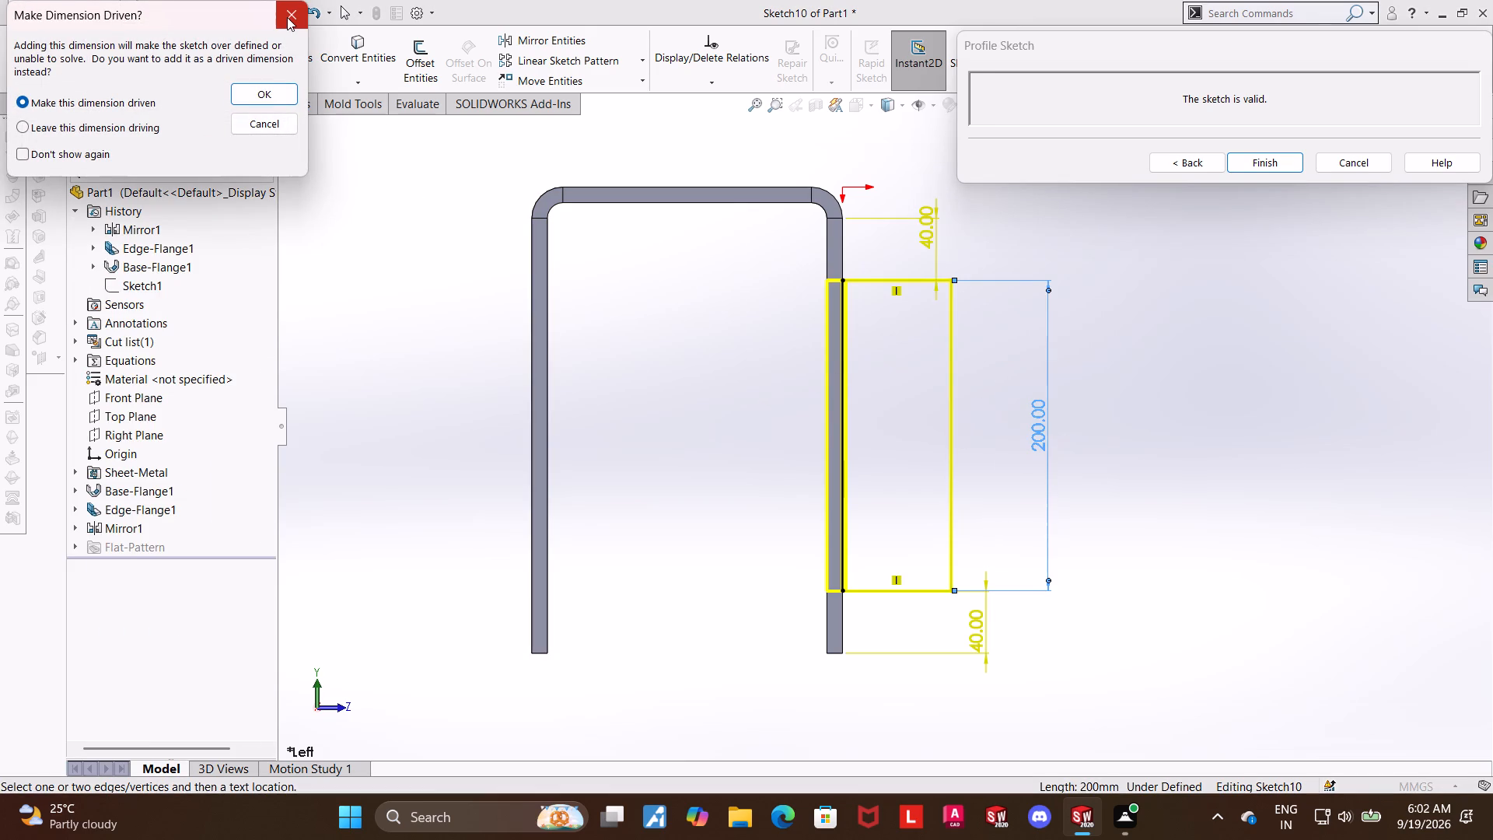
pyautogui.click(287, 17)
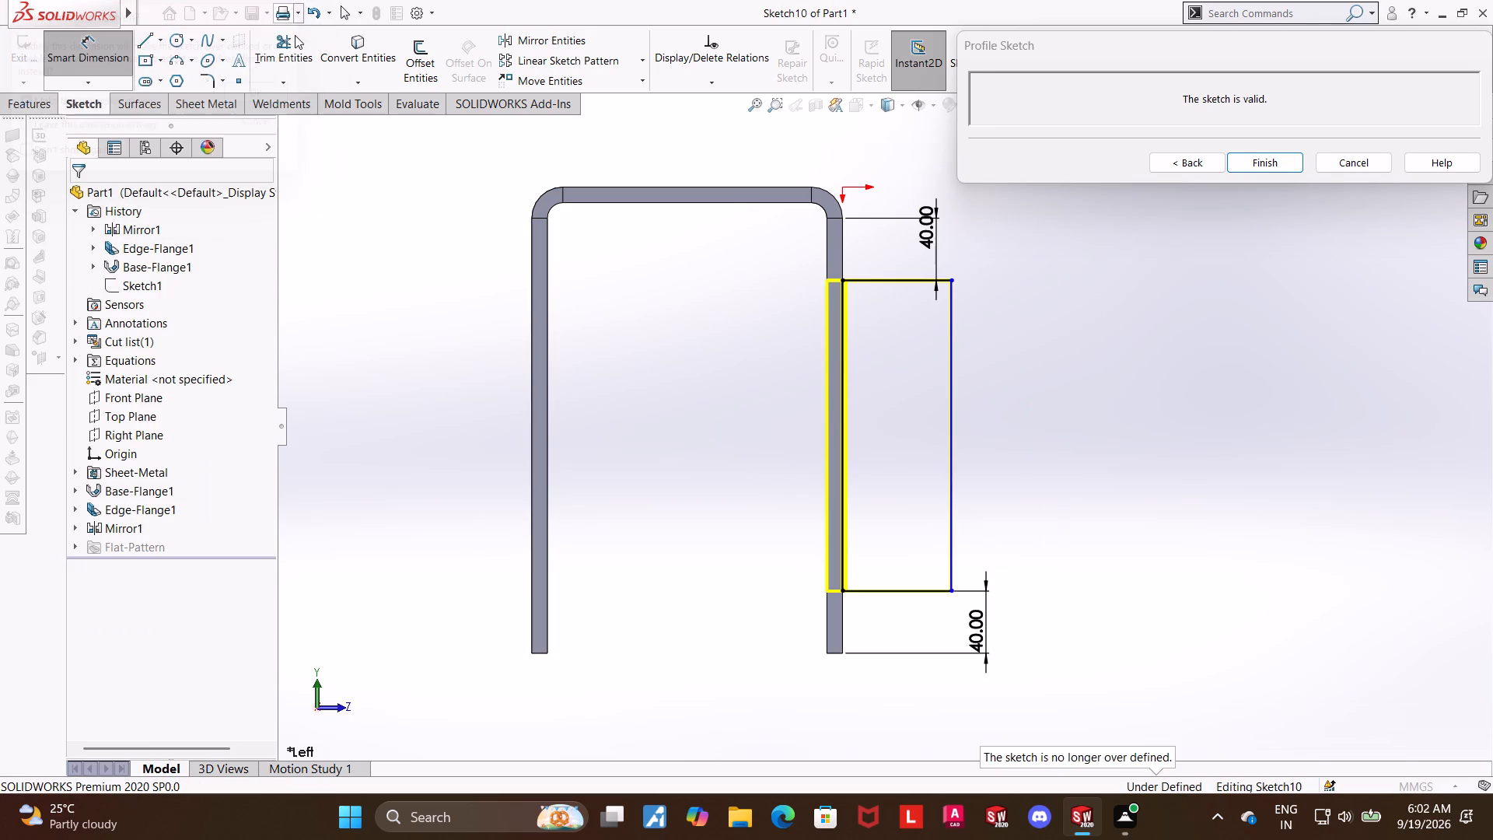
# Round the profile's two outer corners with 20 mm sketch fillets.
pyautogui.click(216, 82)
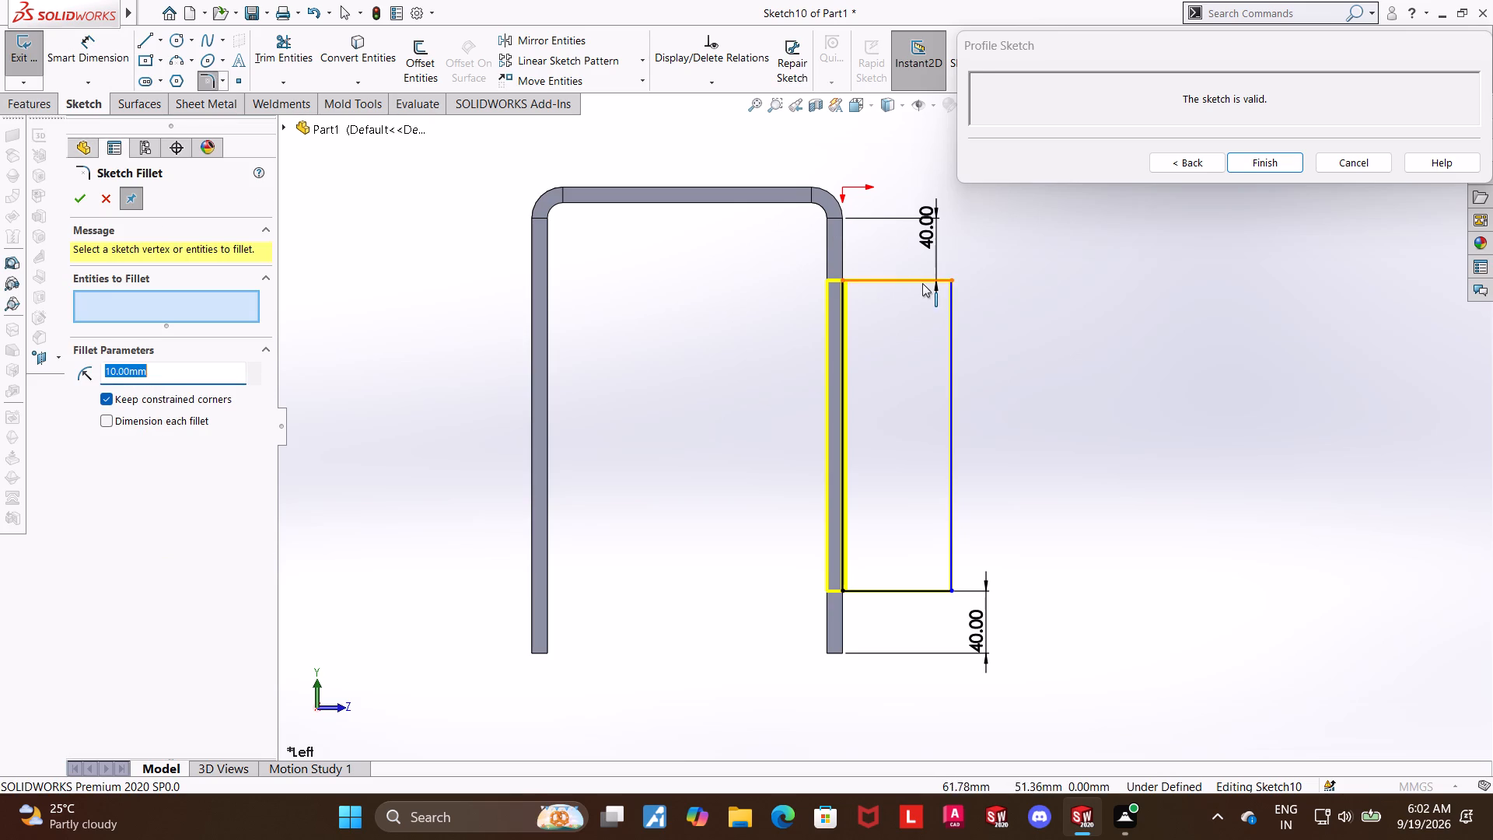
pyautogui.click(921, 283)
pyautogui.click(952, 307)
pyautogui.click(953, 560)
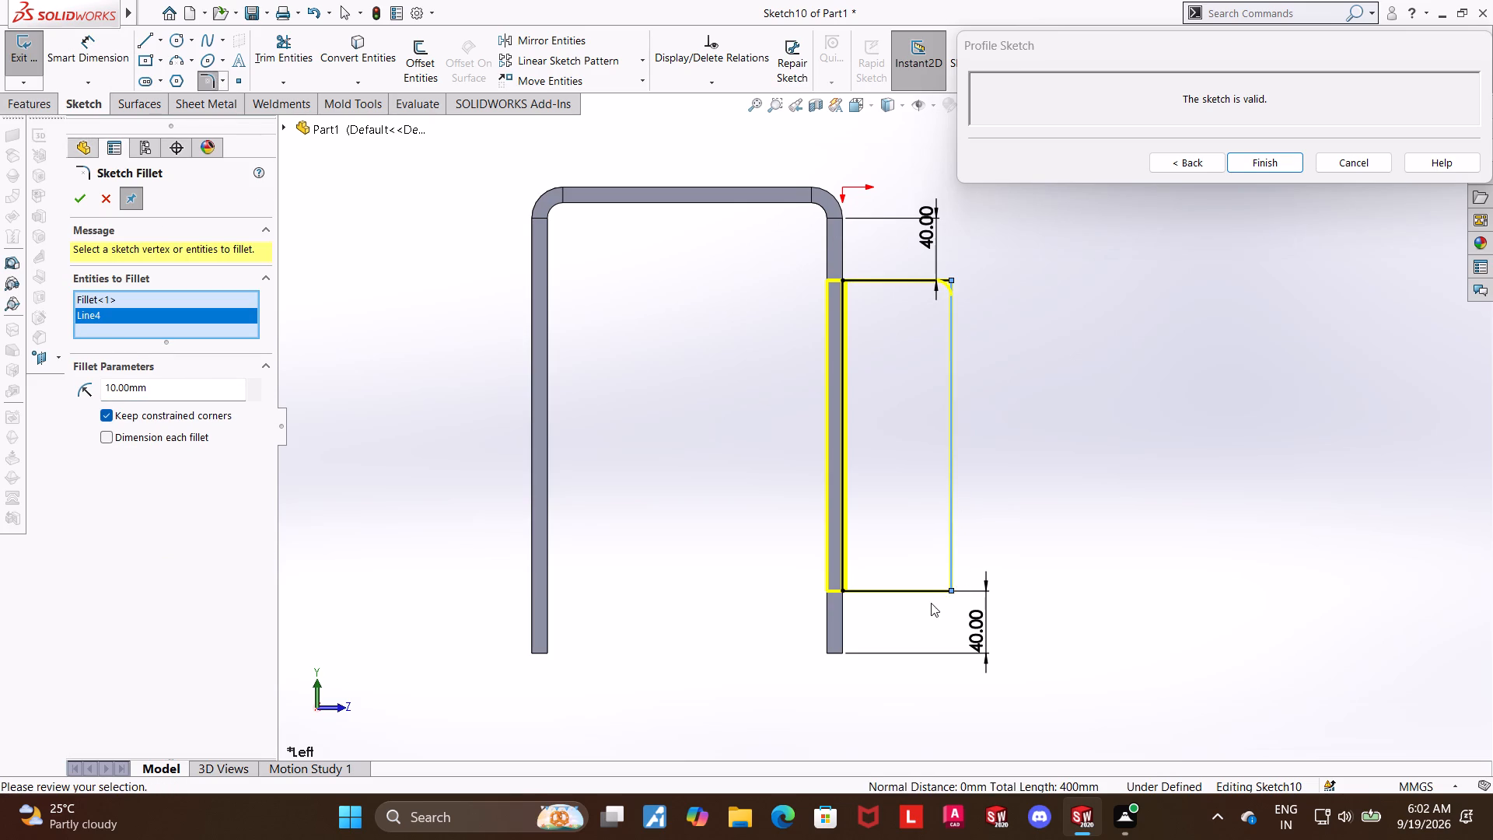
pyautogui.click(931, 594)
pyautogui.moveTo(171, 392); pyautogui.dragTo(0, 395)
pyautogui.press('2')
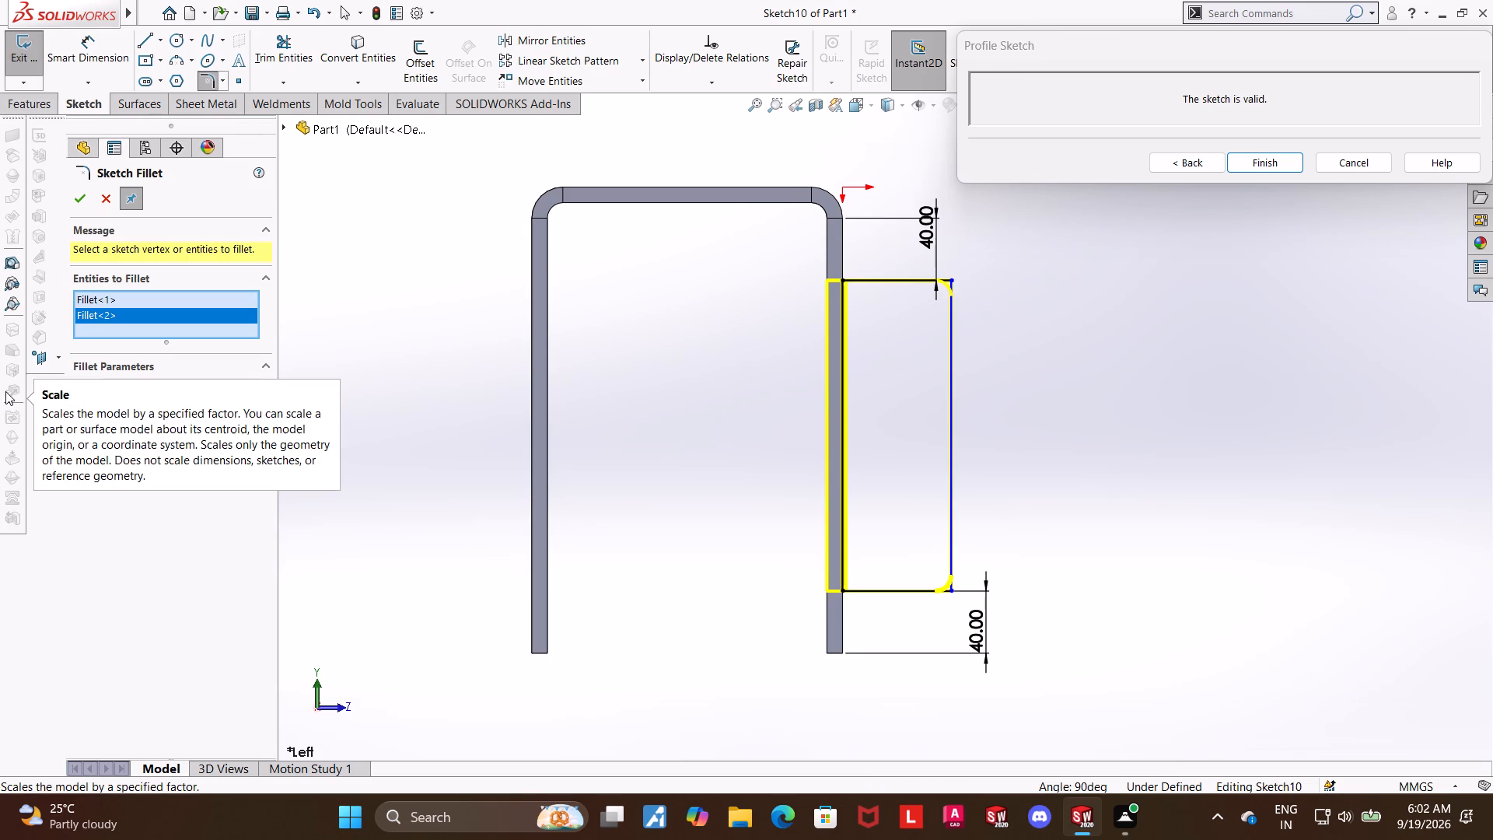
pyautogui.press('0')
pyautogui.press('Return')
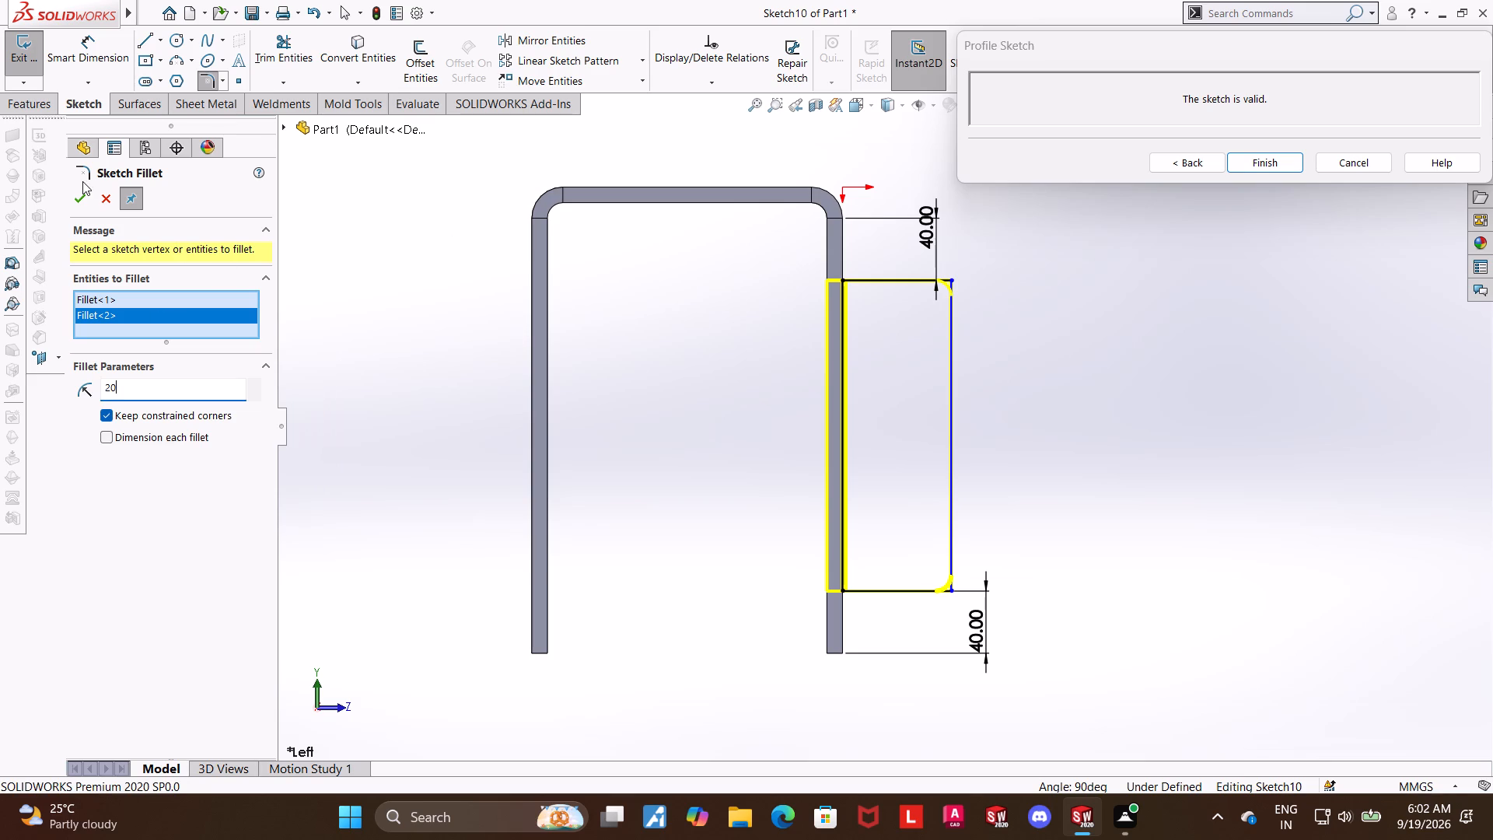
pyautogui.click(75, 205)
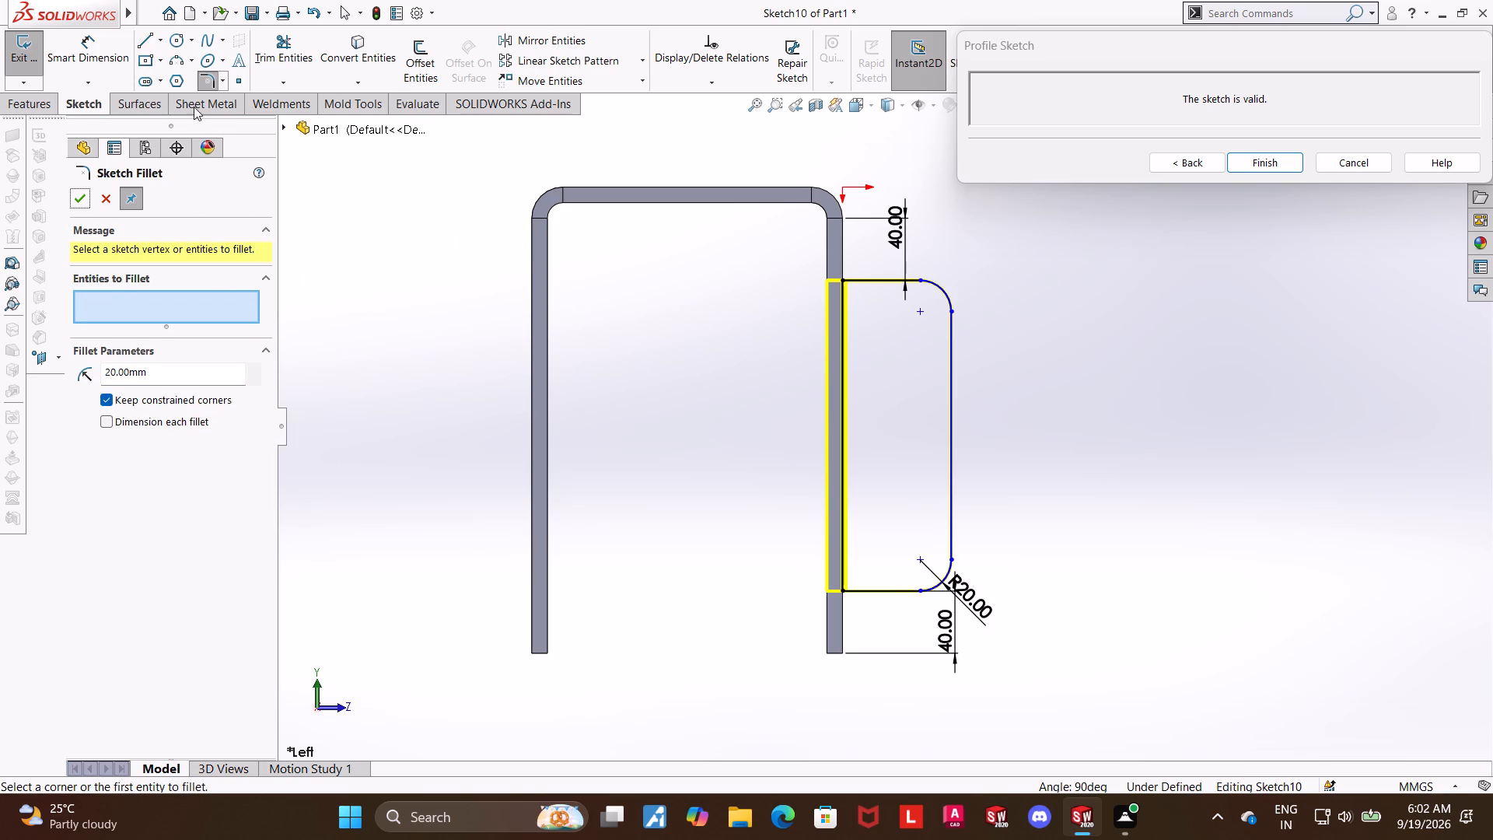
# Sketch two vertically aligned circles inside the flange profile, the upper about 11 mm and the lower about 13 mm in radius.
pyautogui.click(177, 37)
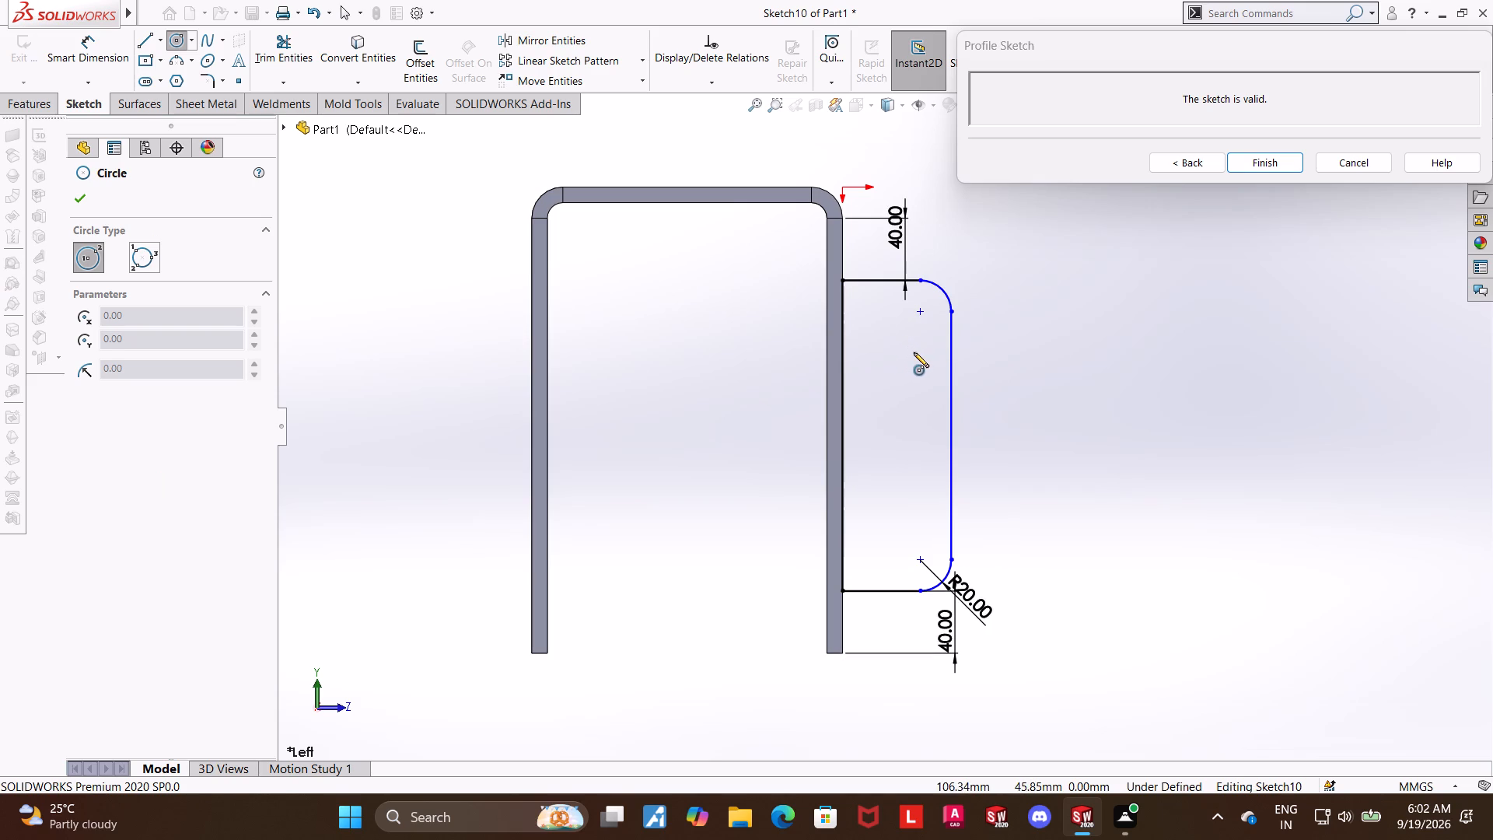
pyautogui.click(914, 352)
pyautogui.click(930, 345)
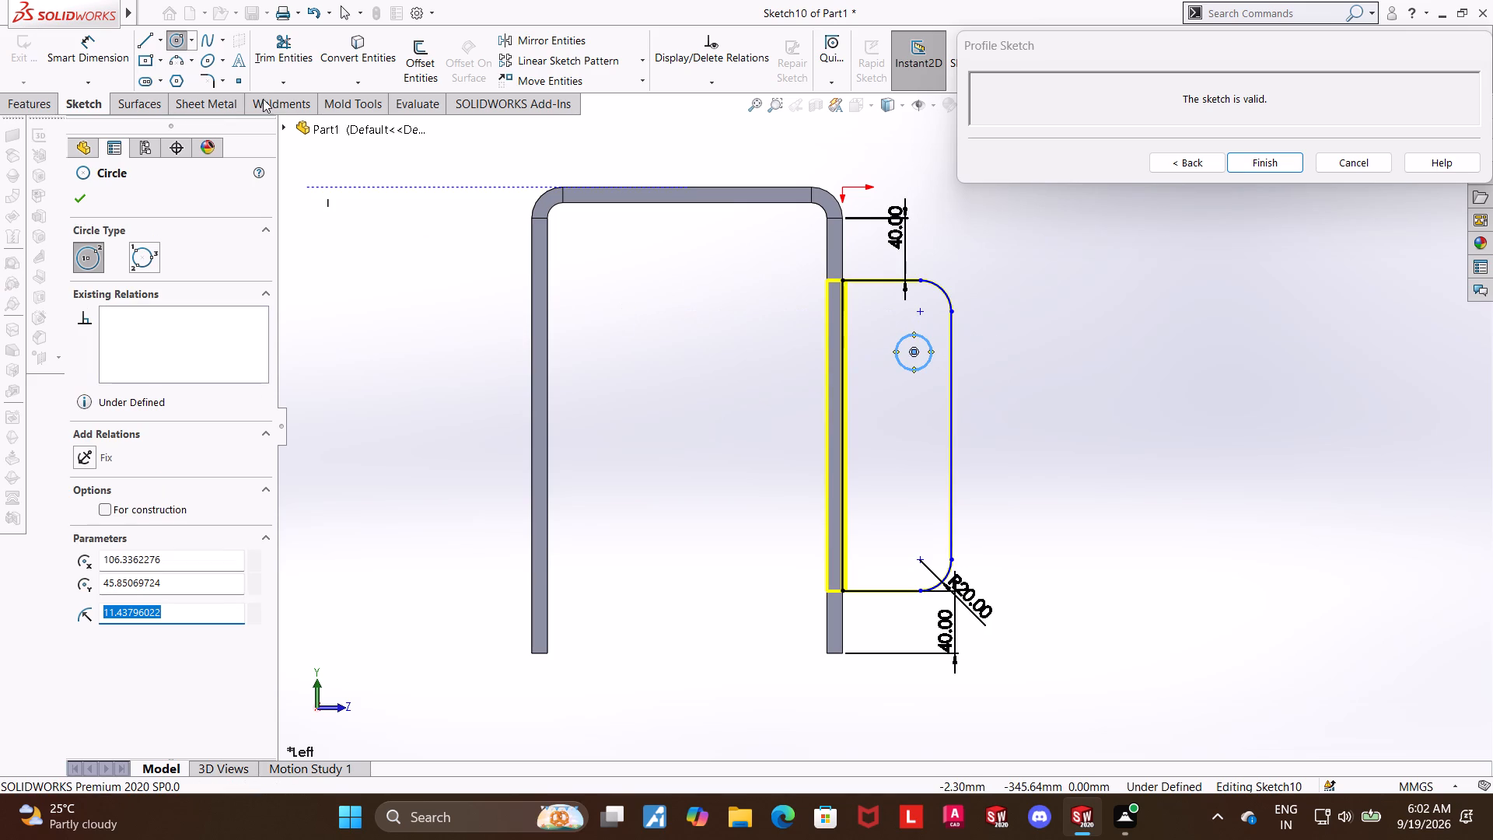
pyautogui.click(912, 537)
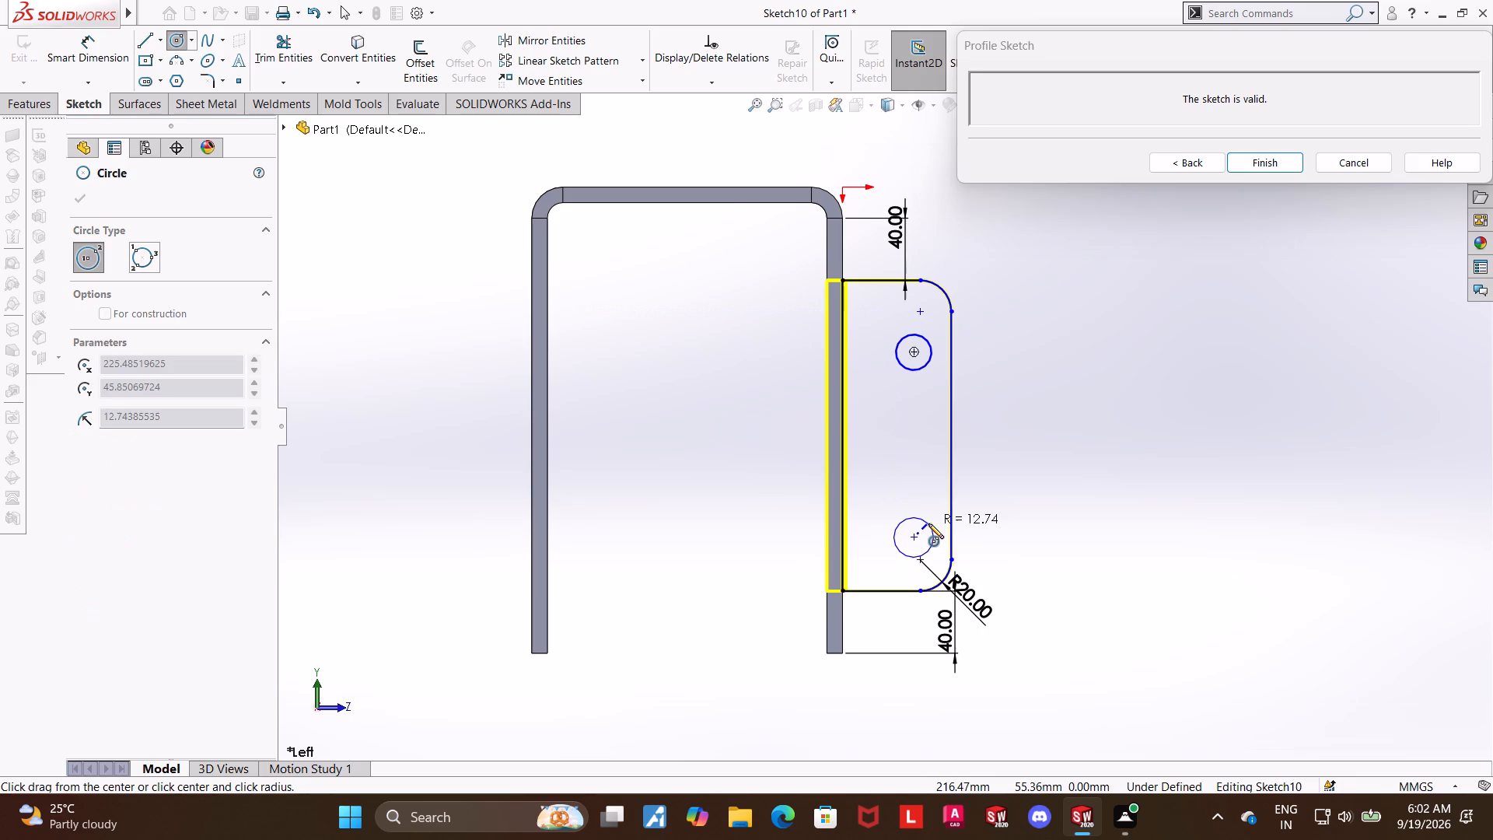
pyautogui.click(928, 523)
pyautogui.press('Escape')
pyautogui.press('Escape')
# Dimension the vertical distance between the two circle centres as 100 mm.
pyautogui.click(127, 45)
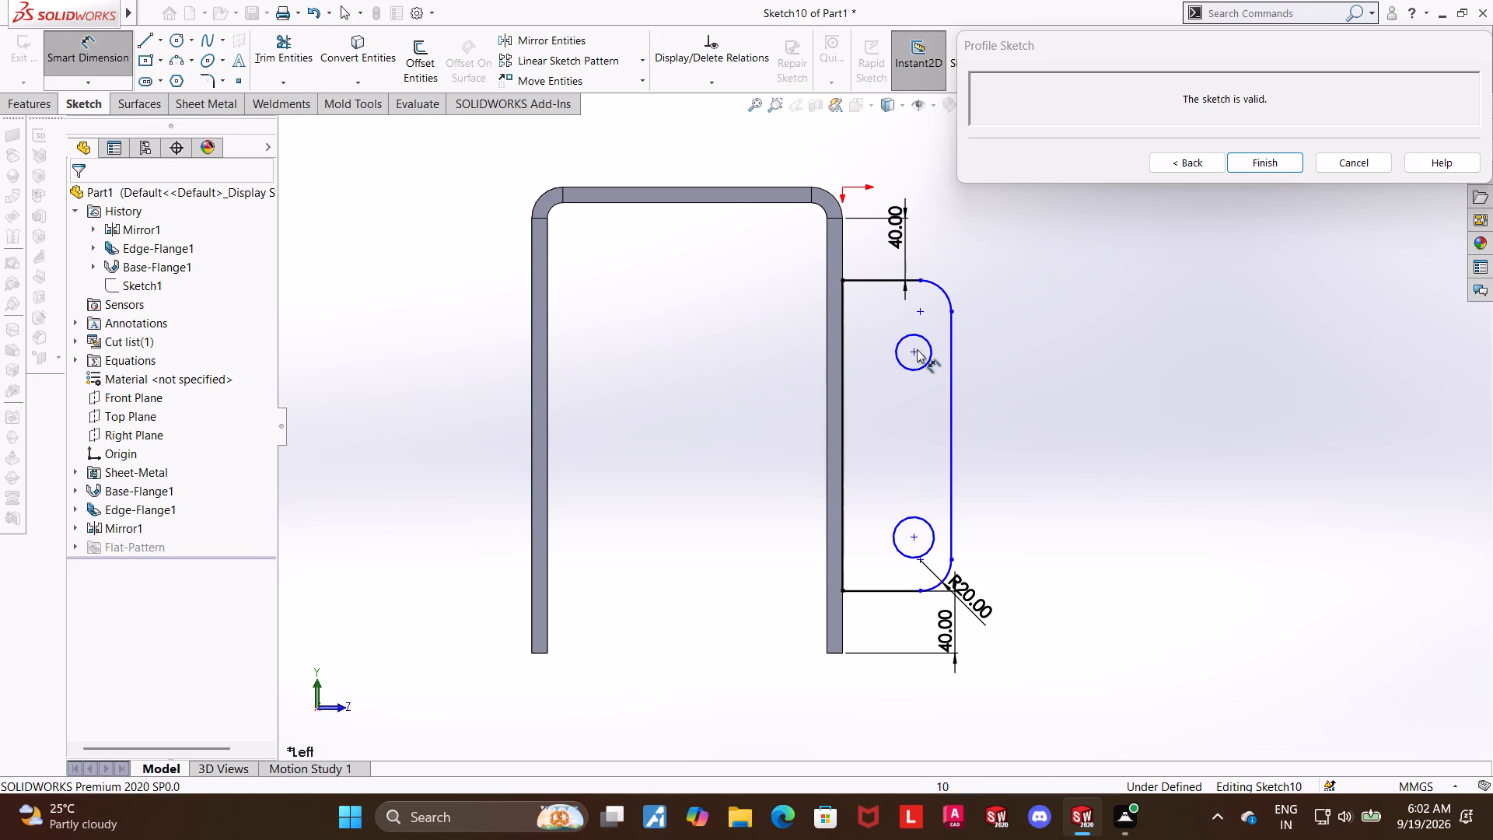
pyautogui.click(914, 354)
pyautogui.click(911, 537)
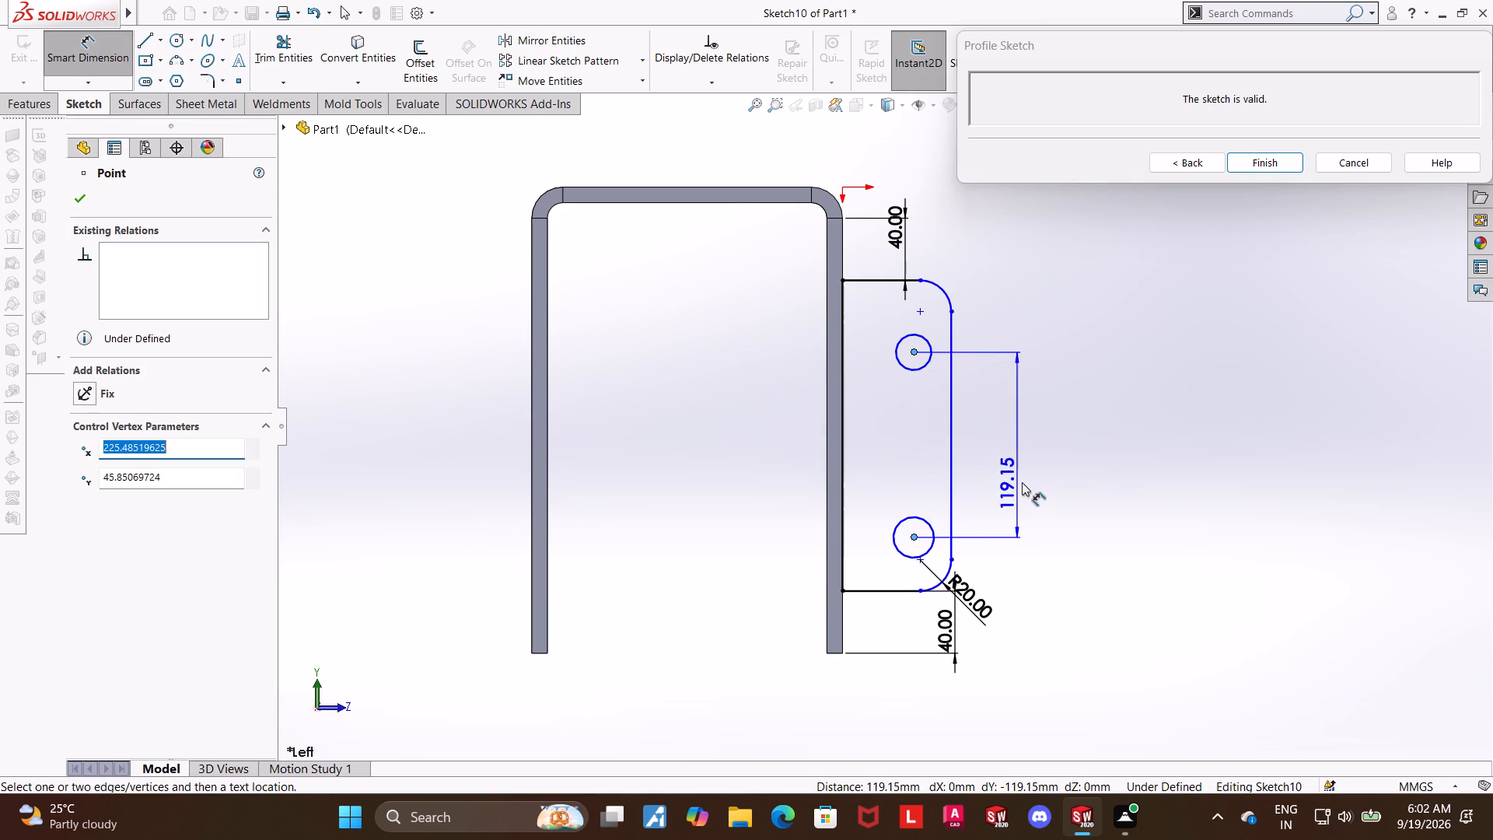
pyautogui.click(1028, 481)
pyautogui.write('100')
pyautogui.press('Return')
pyautogui.press('Escape')
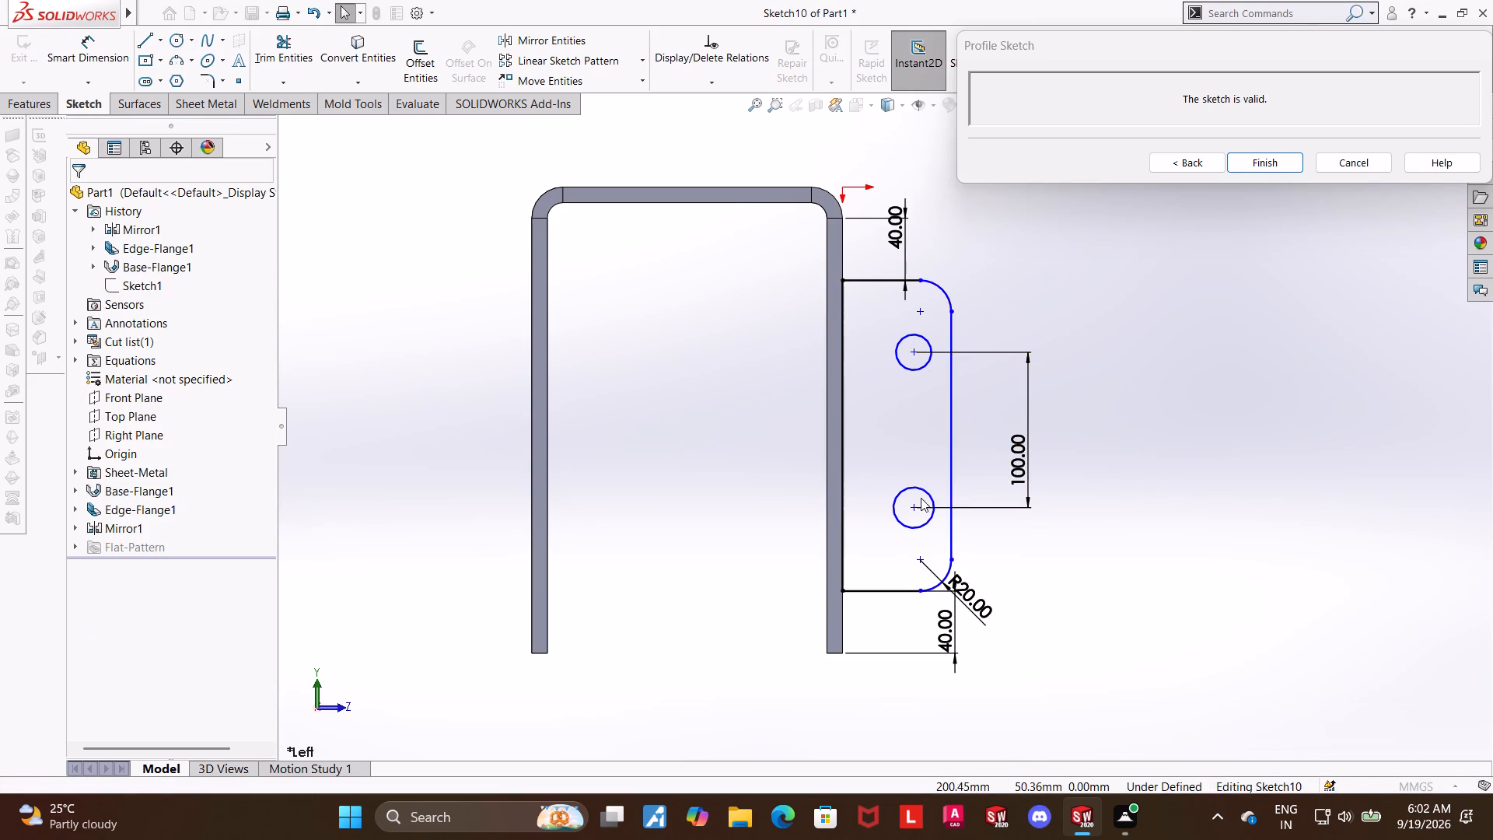
# Make the two circles in the flange profile equal in size with an Equal relation.
pyautogui.click(927, 492)
pyautogui.keyDown('ctrl'); pyautogui.click(919, 369); pyautogui.keyUp('ctrl')
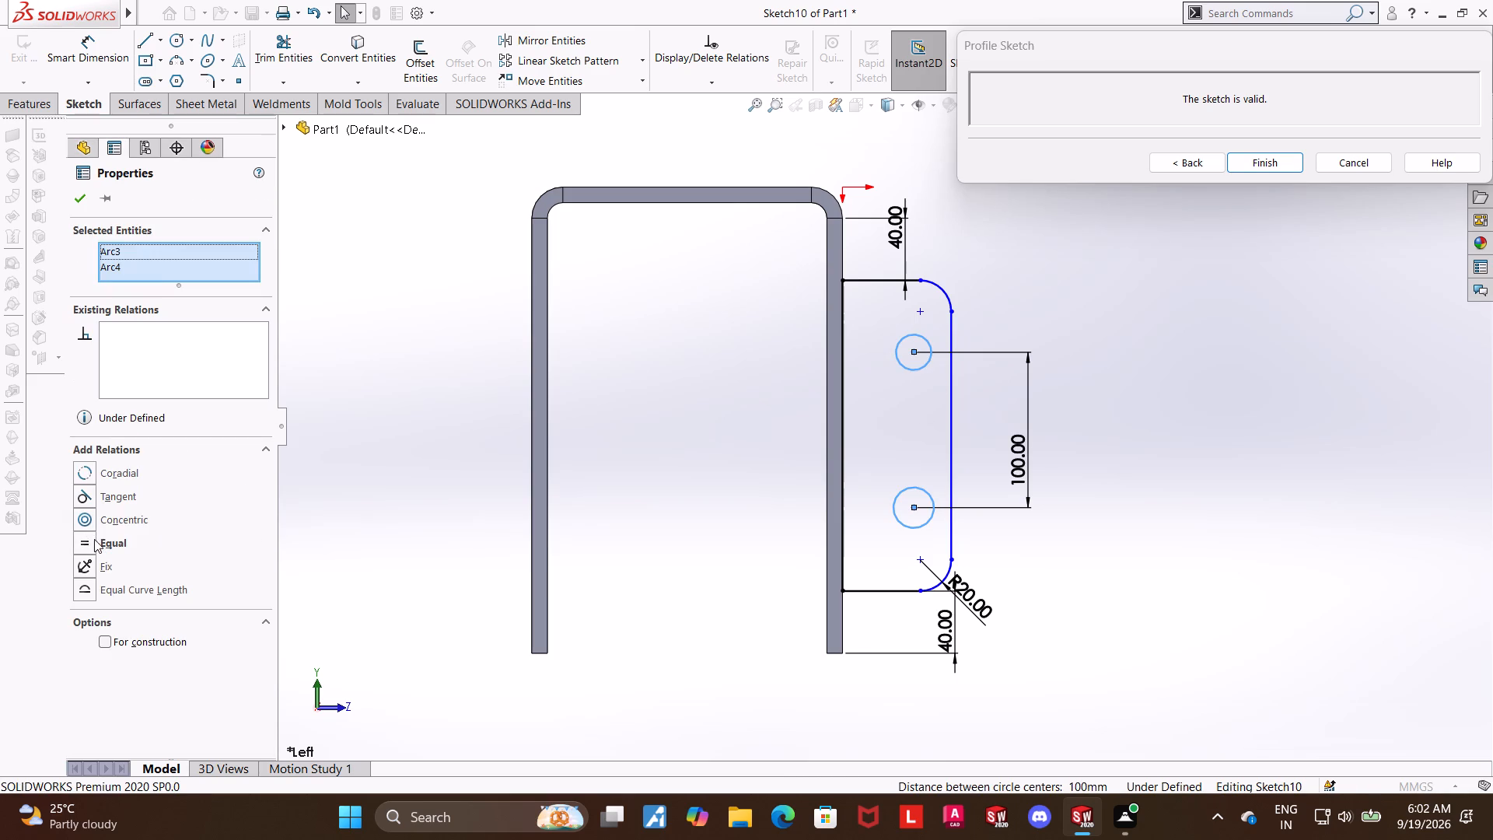
pyautogui.click(92, 540)
pyautogui.click(79, 198)
# Dimension the lower circle's diameter as 30 mm.
pyautogui.click(76, 54)
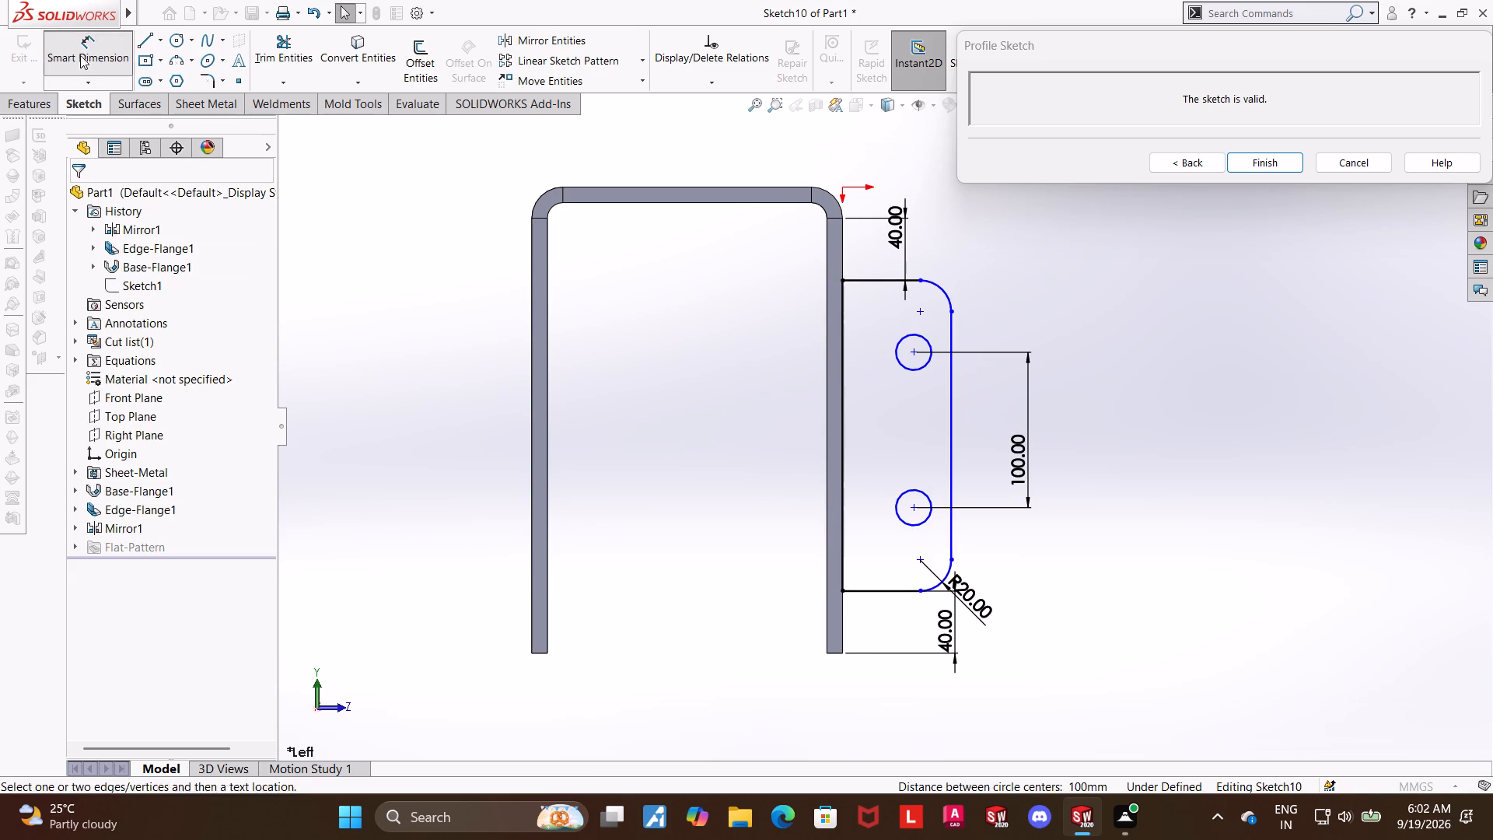
pyautogui.click(907, 524)
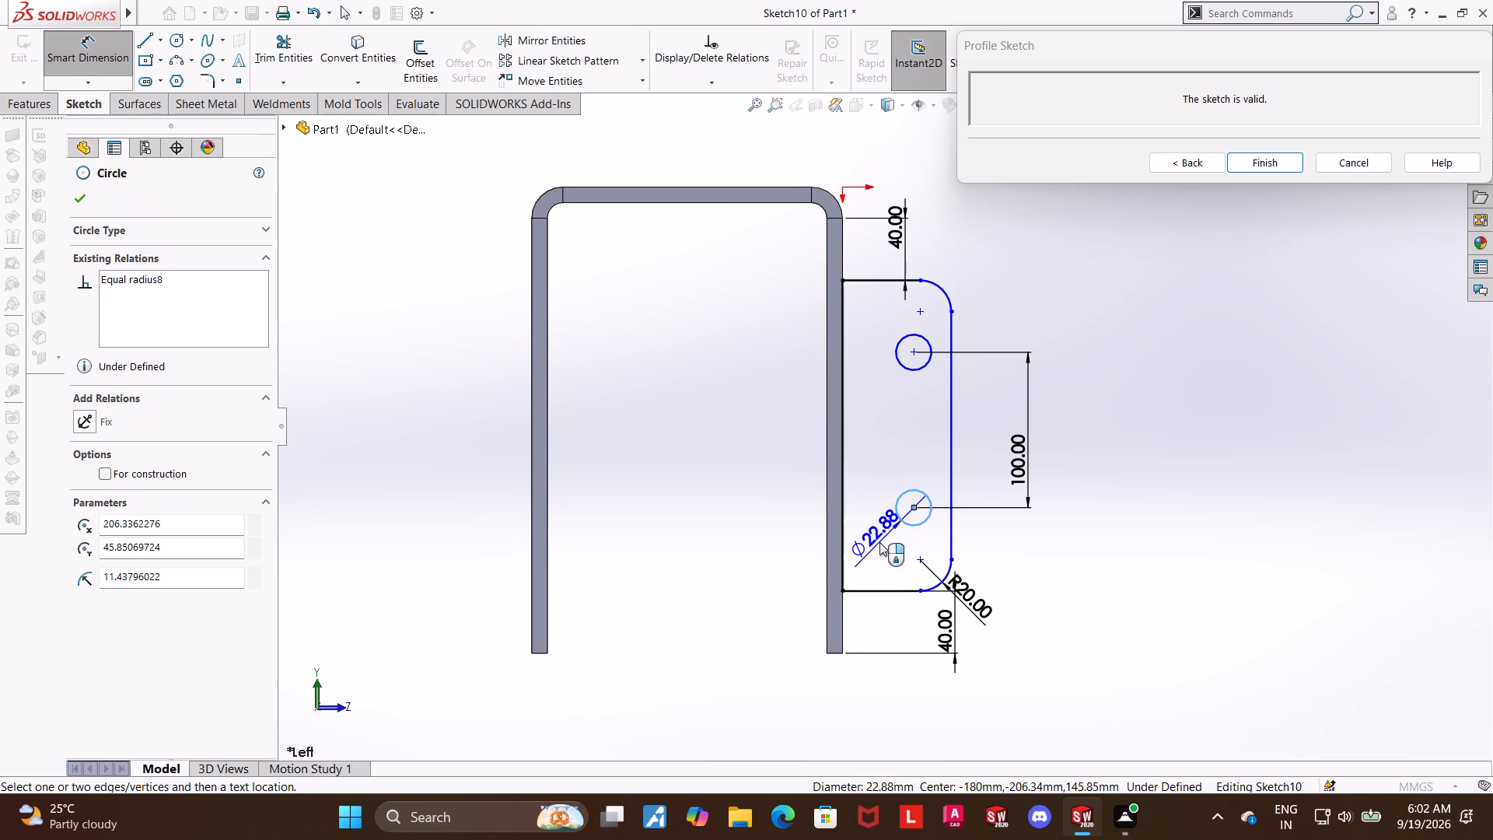
pyautogui.click(879, 542)
pyautogui.write('15')
pyautogui.press('BackSpace')
pyautogui.press('BackSpace')
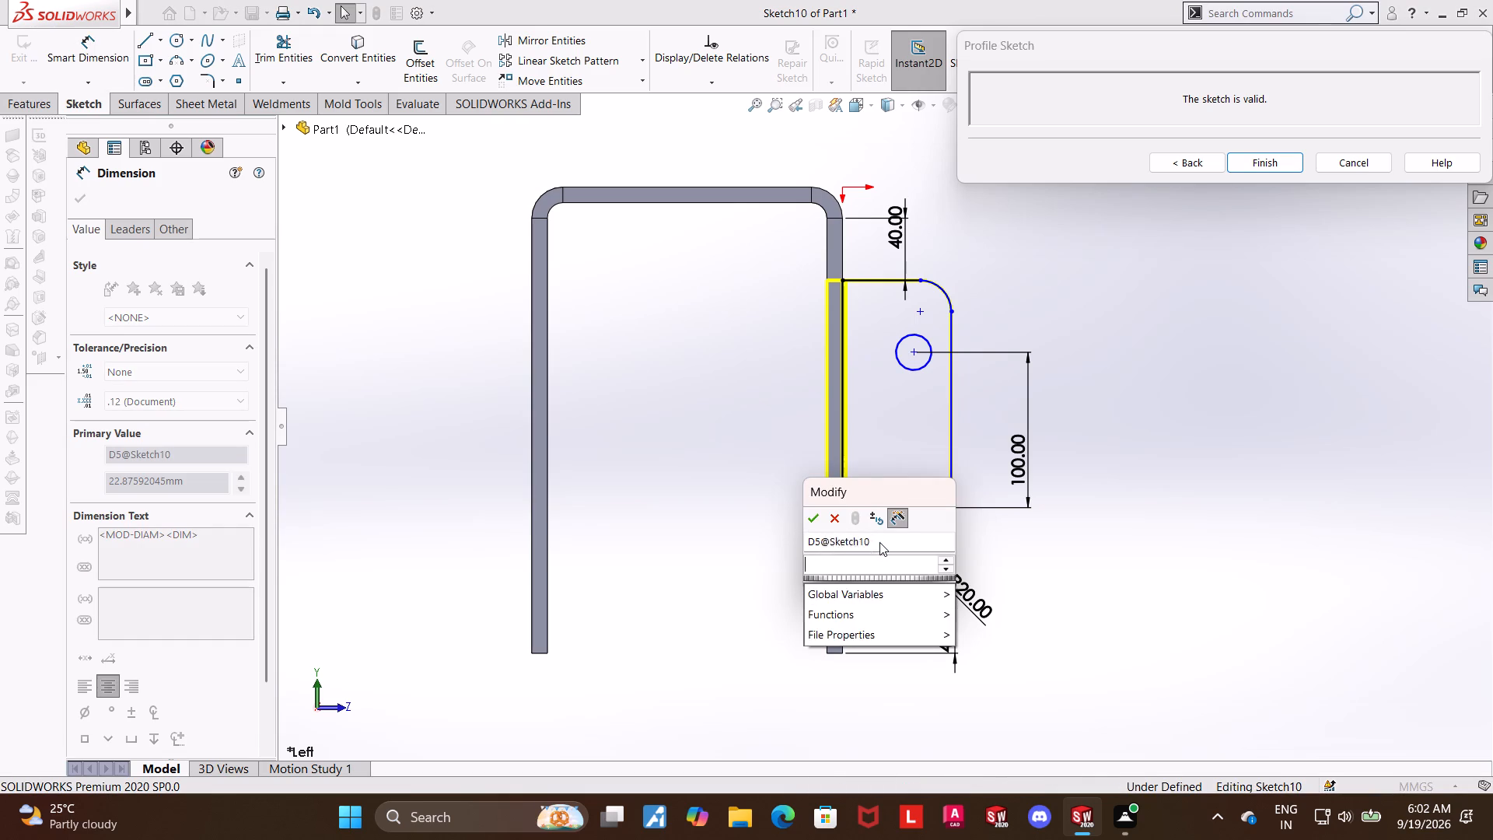
pyautogui.write('30')
pyautogui.press('Return')
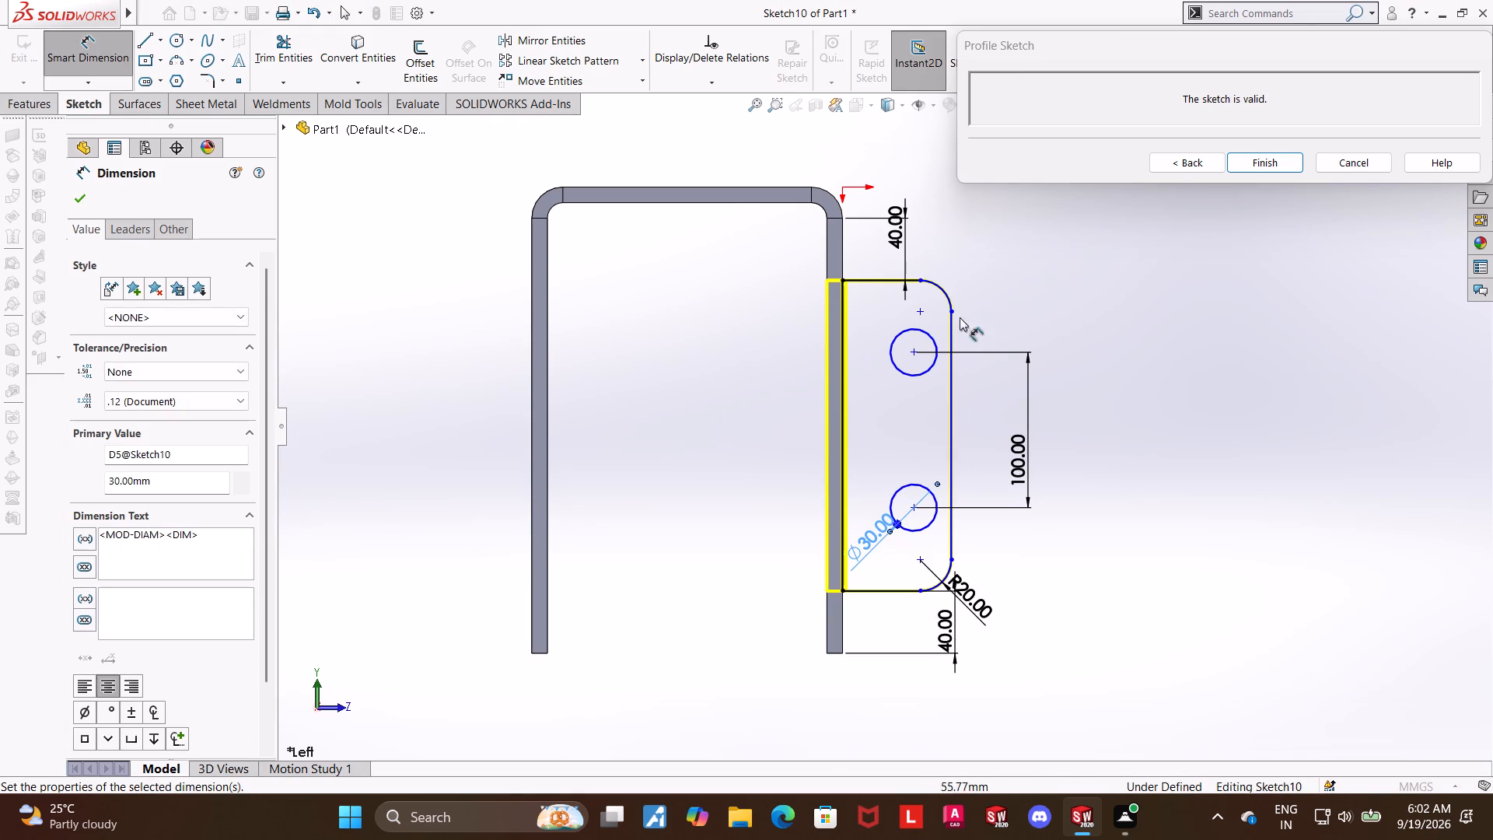
# Dimension the horizontal distance from the upper circle's centre to the profile's outer vertical edge as 35 mm.
pyautogui.click(915, 353)
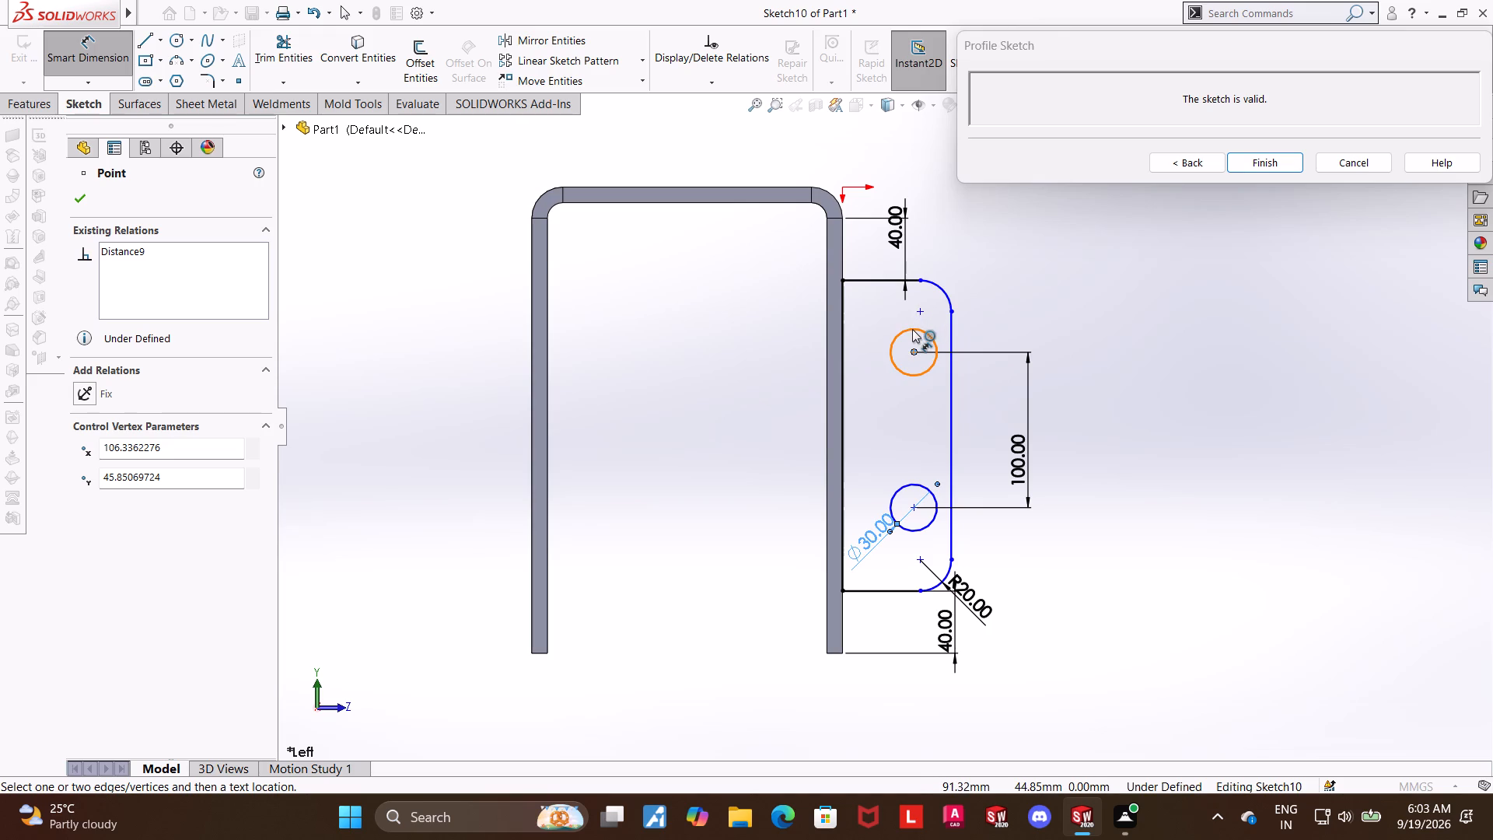
pyautogui.click(952, 407)
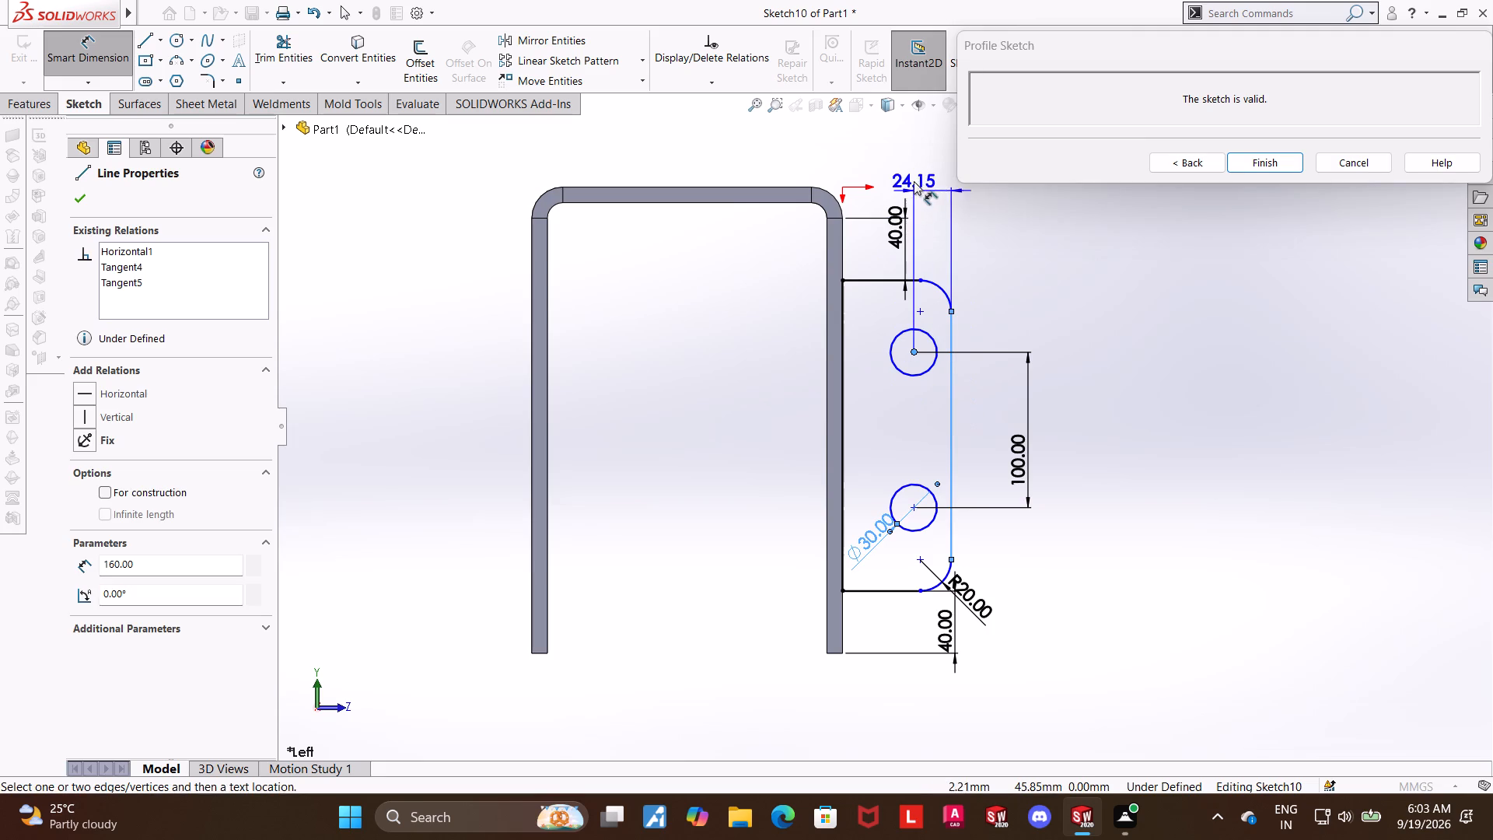
pyautogui.click(914, 175)
pyautogui.press('3')
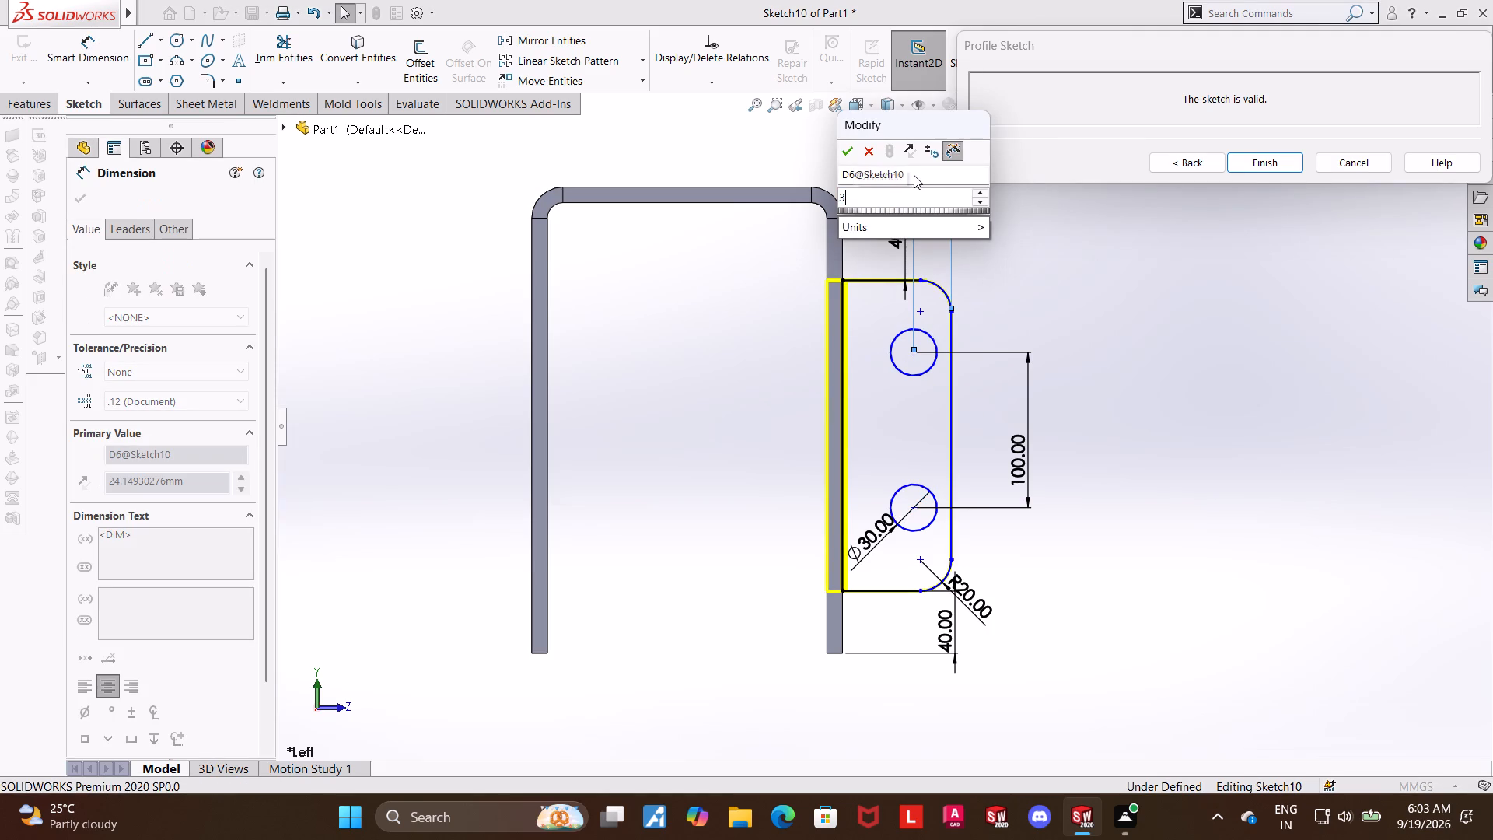
pyautogui.press('5')
pyautogui.press('Return')
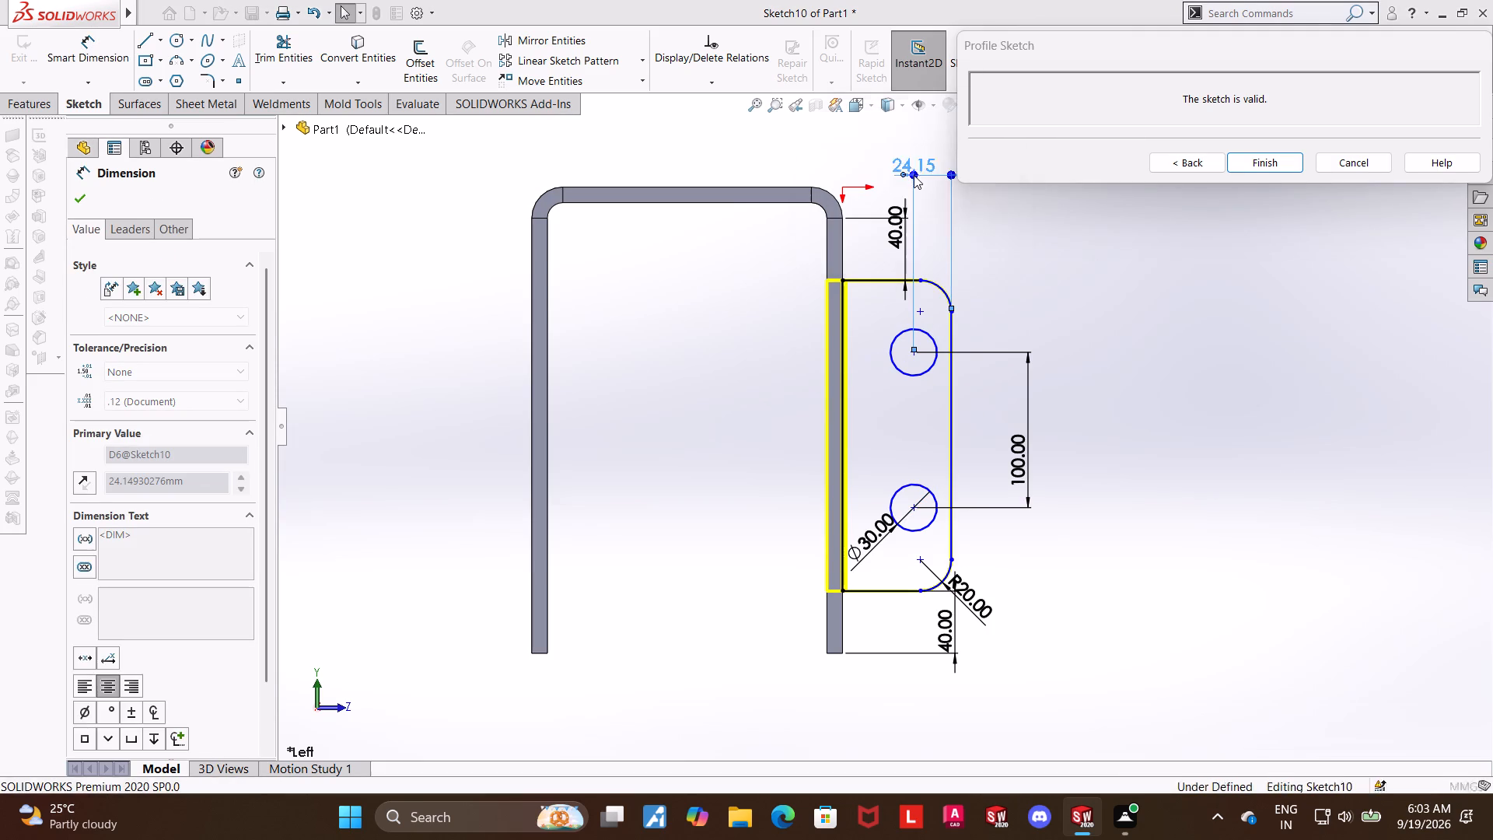
pyautogui.press('Escape')
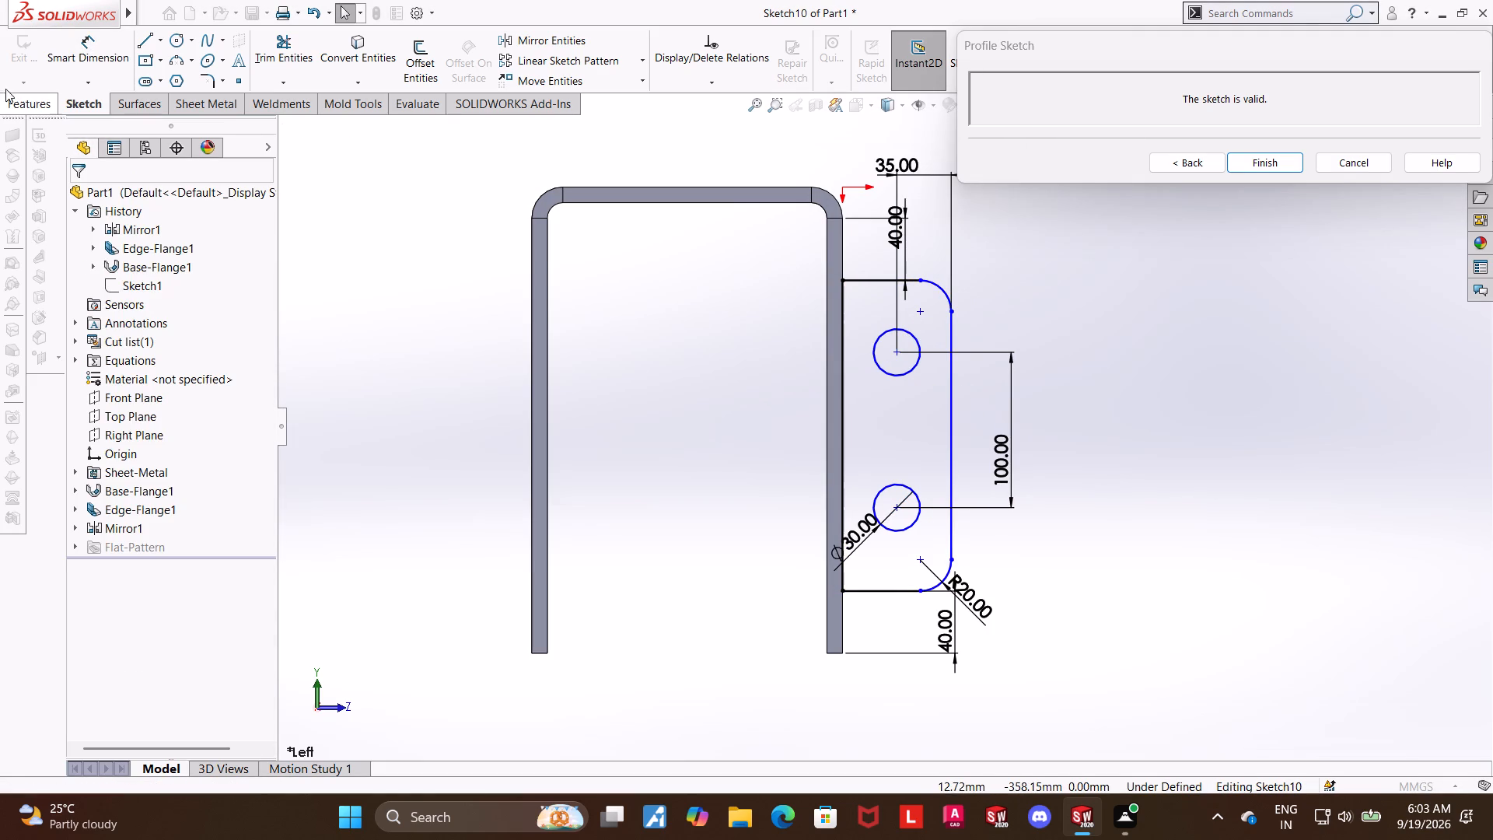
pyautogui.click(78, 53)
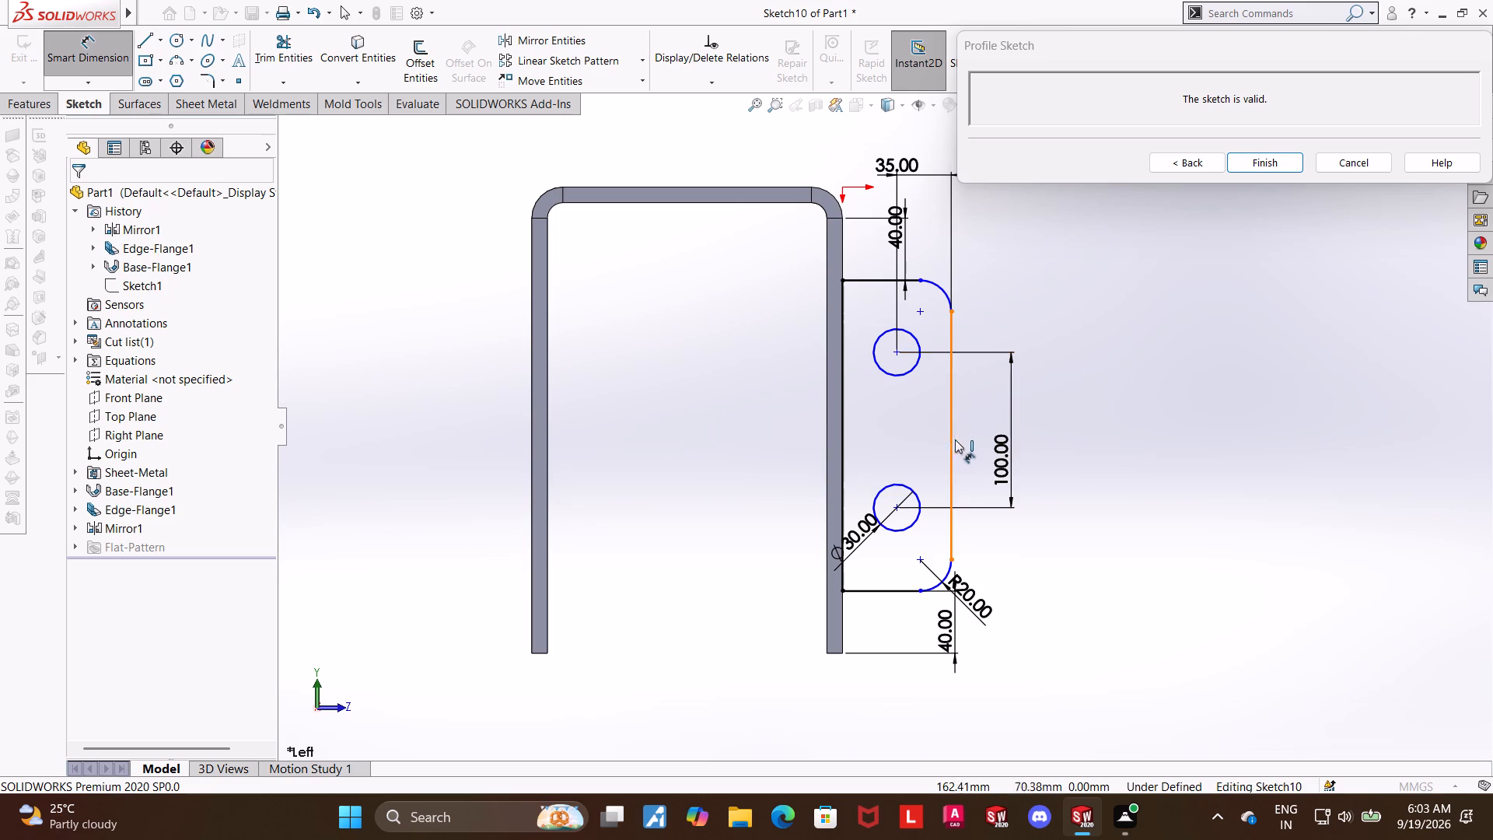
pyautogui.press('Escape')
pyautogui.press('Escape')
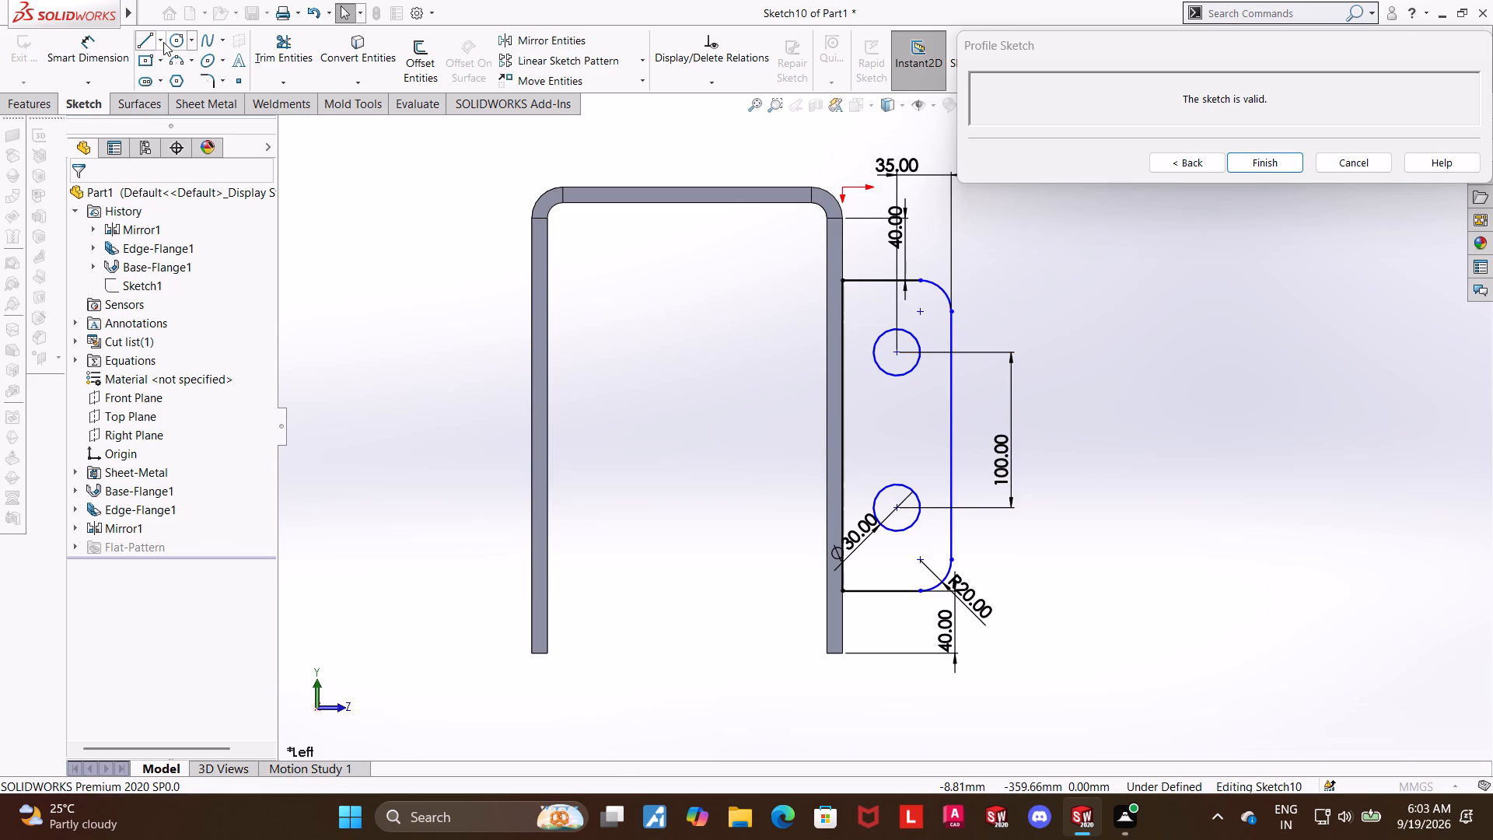
# Draw a horizontal centerline about 121 mm long from the midpoint of the profile's outer vertical edge inward past the side wall.
pyautogui.click(163, 42)
pyautogui.click(159, 72)
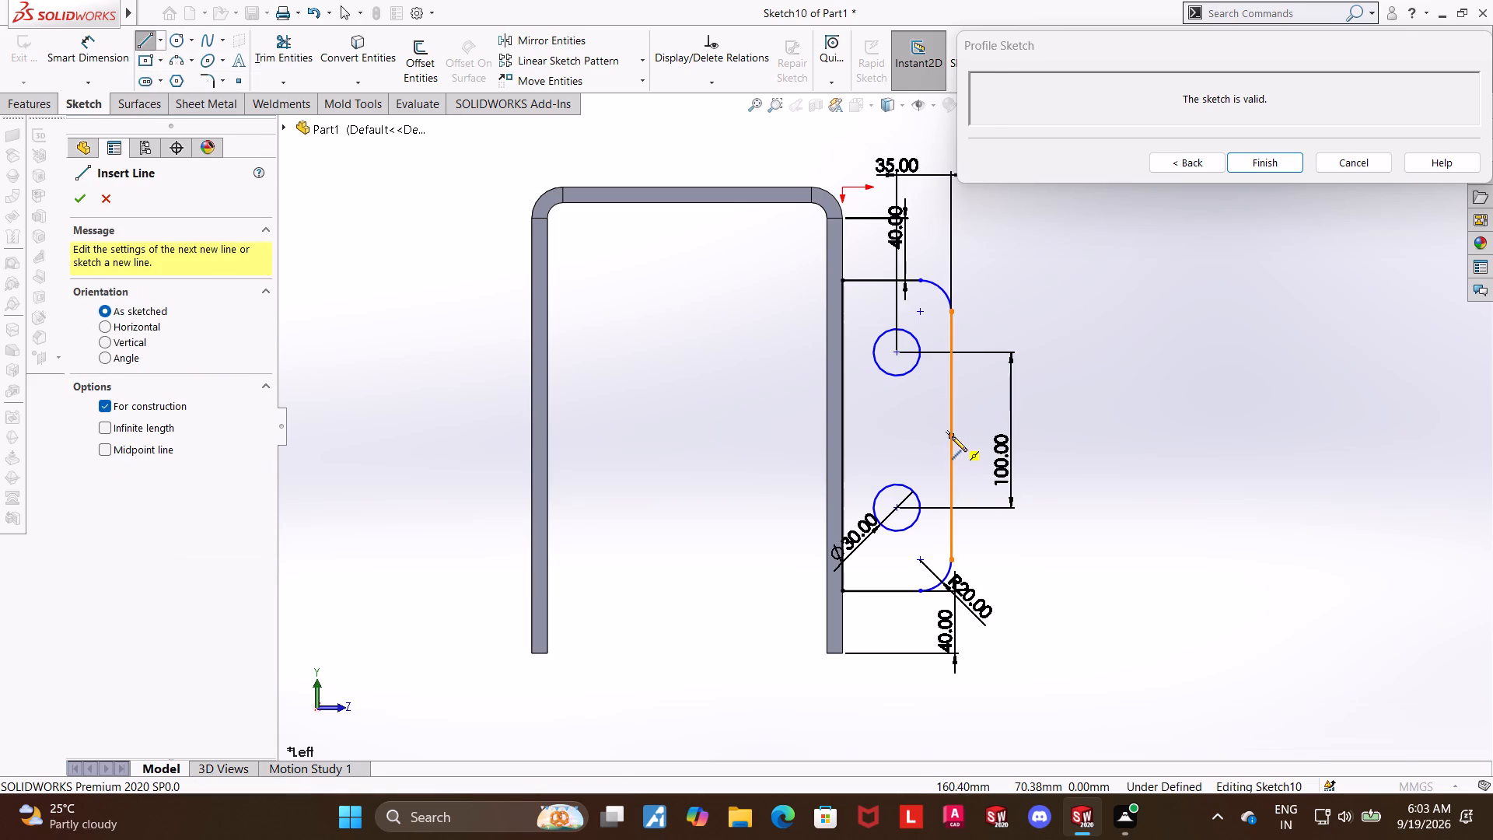
pyautogui.click(952, 436)
pyautogui.click(763, 432)
pyautogui.press('Escape')
pyautogui.press('Escape')
pyautogui.press('Escape')
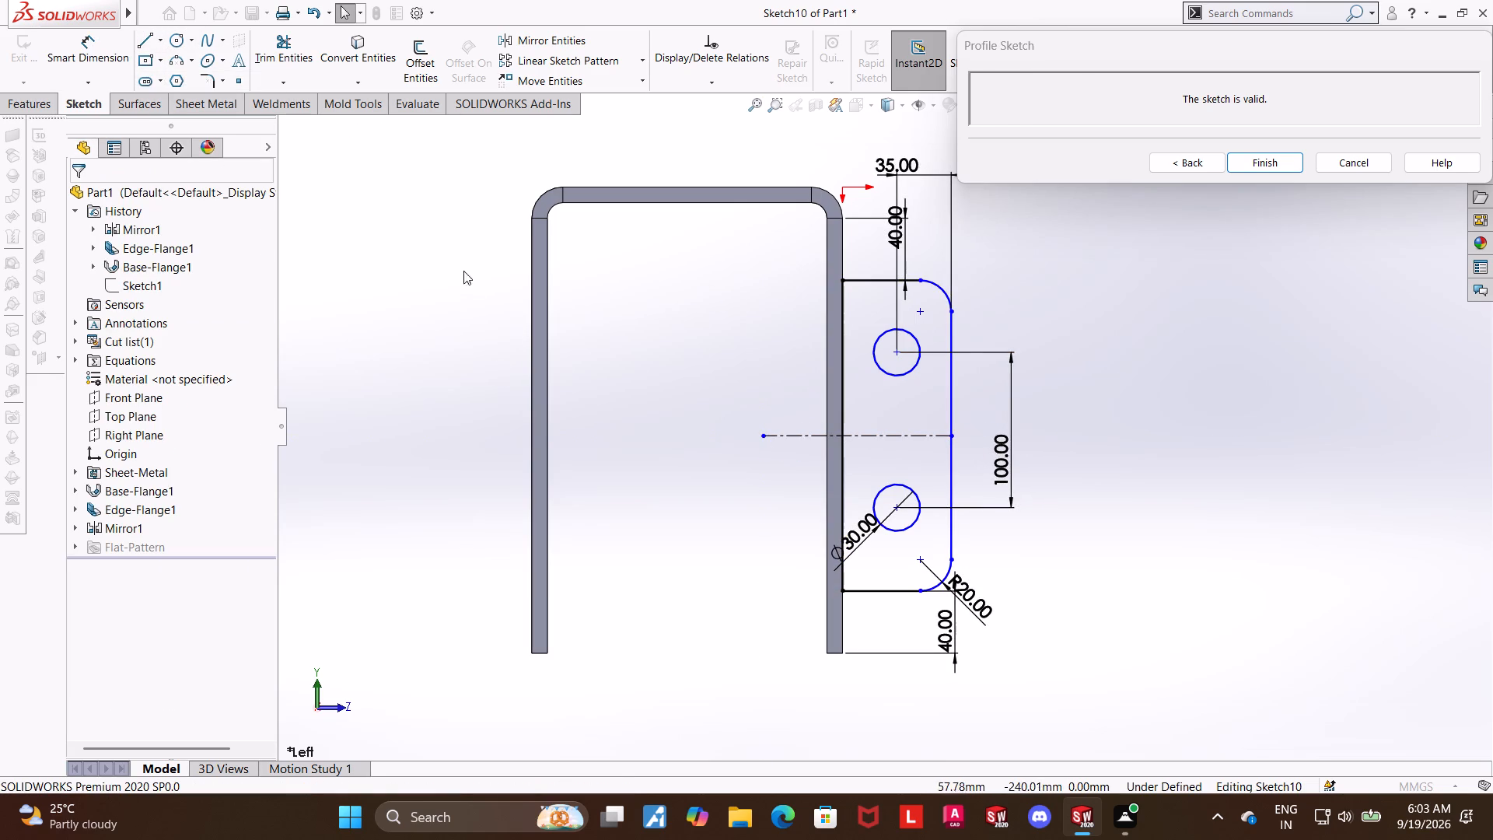
# Dimension the vertical distance from the upper circle's centre to the centerline as 50 mm.
pyautogui.click(73, 56)
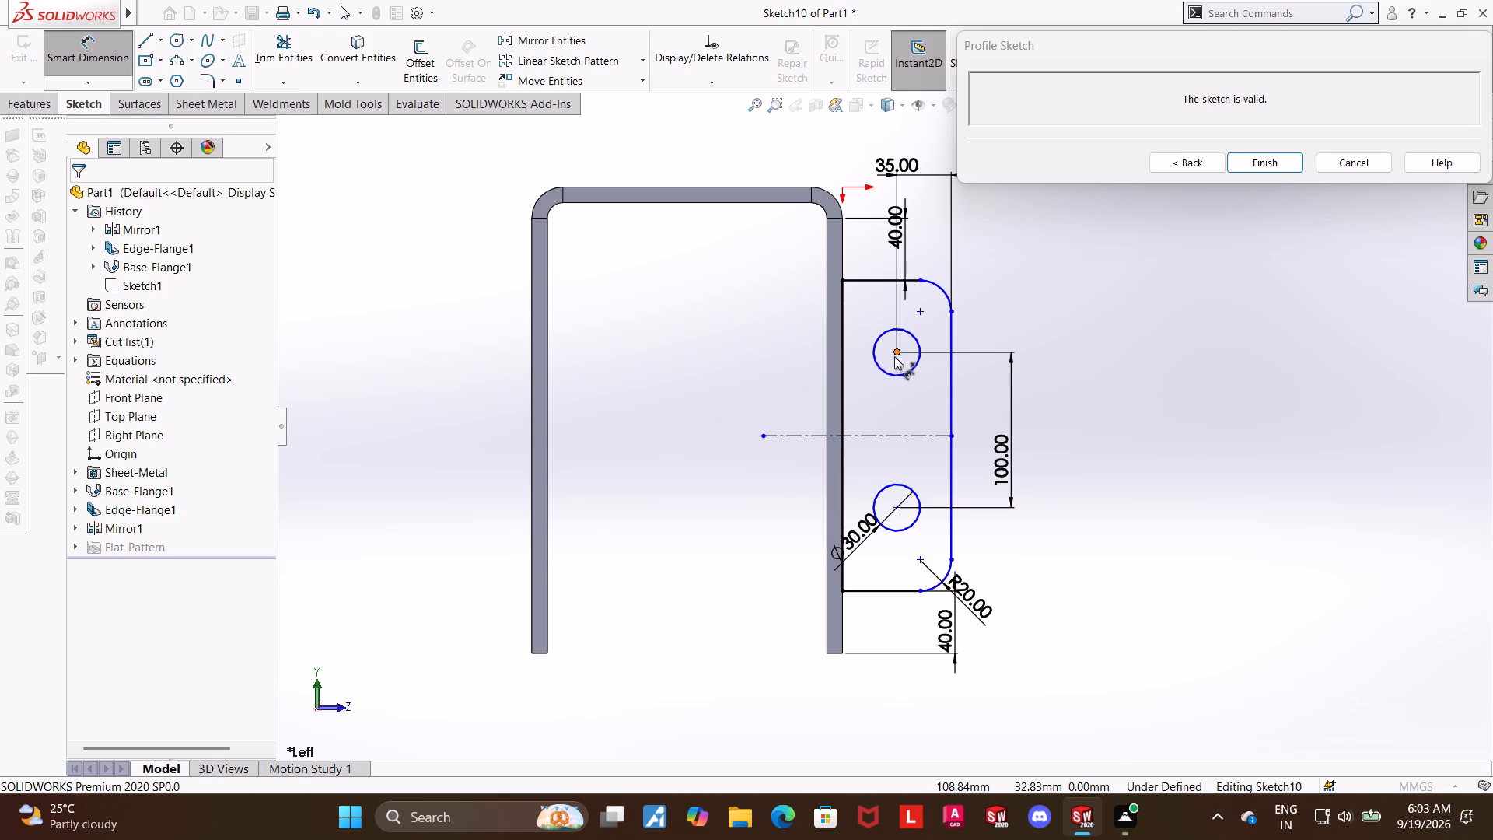
pyautogui.click(897, 355)
pyautogui.click(900, 437)
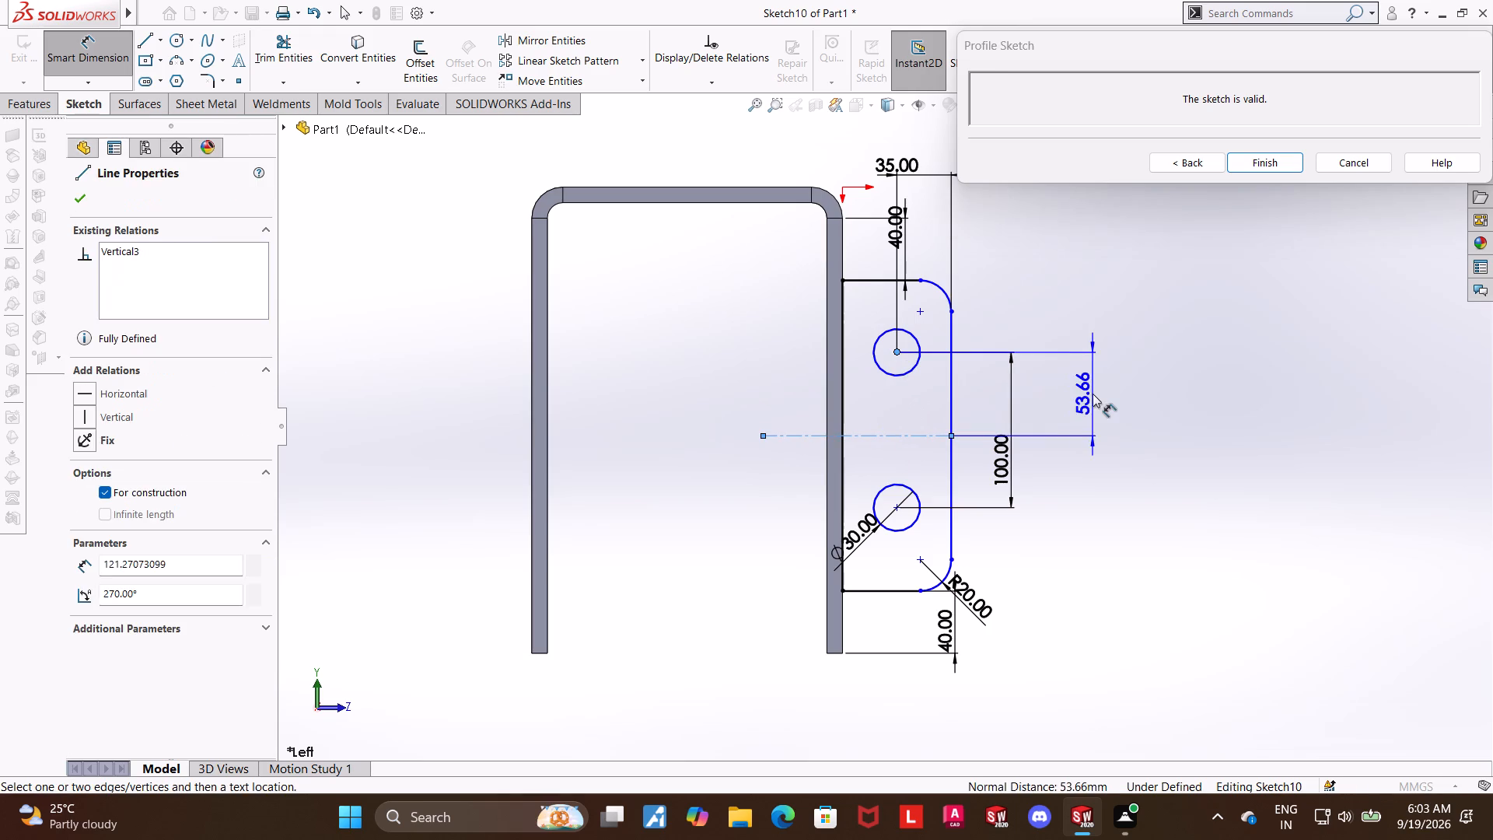
pyautogui.click(1093, 394)
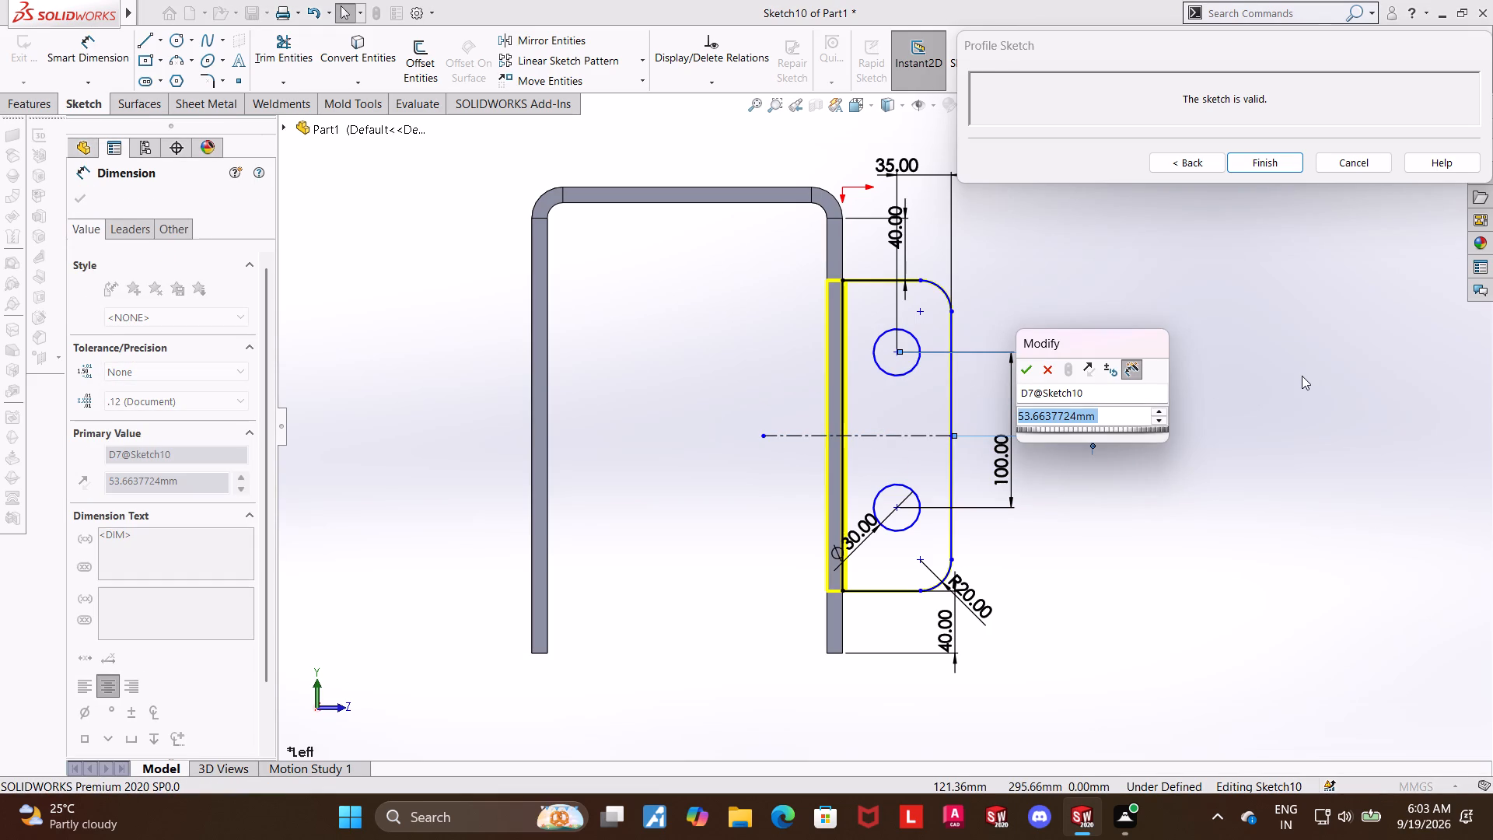
pyautogui.write('50')
pyautogui.press('Return')
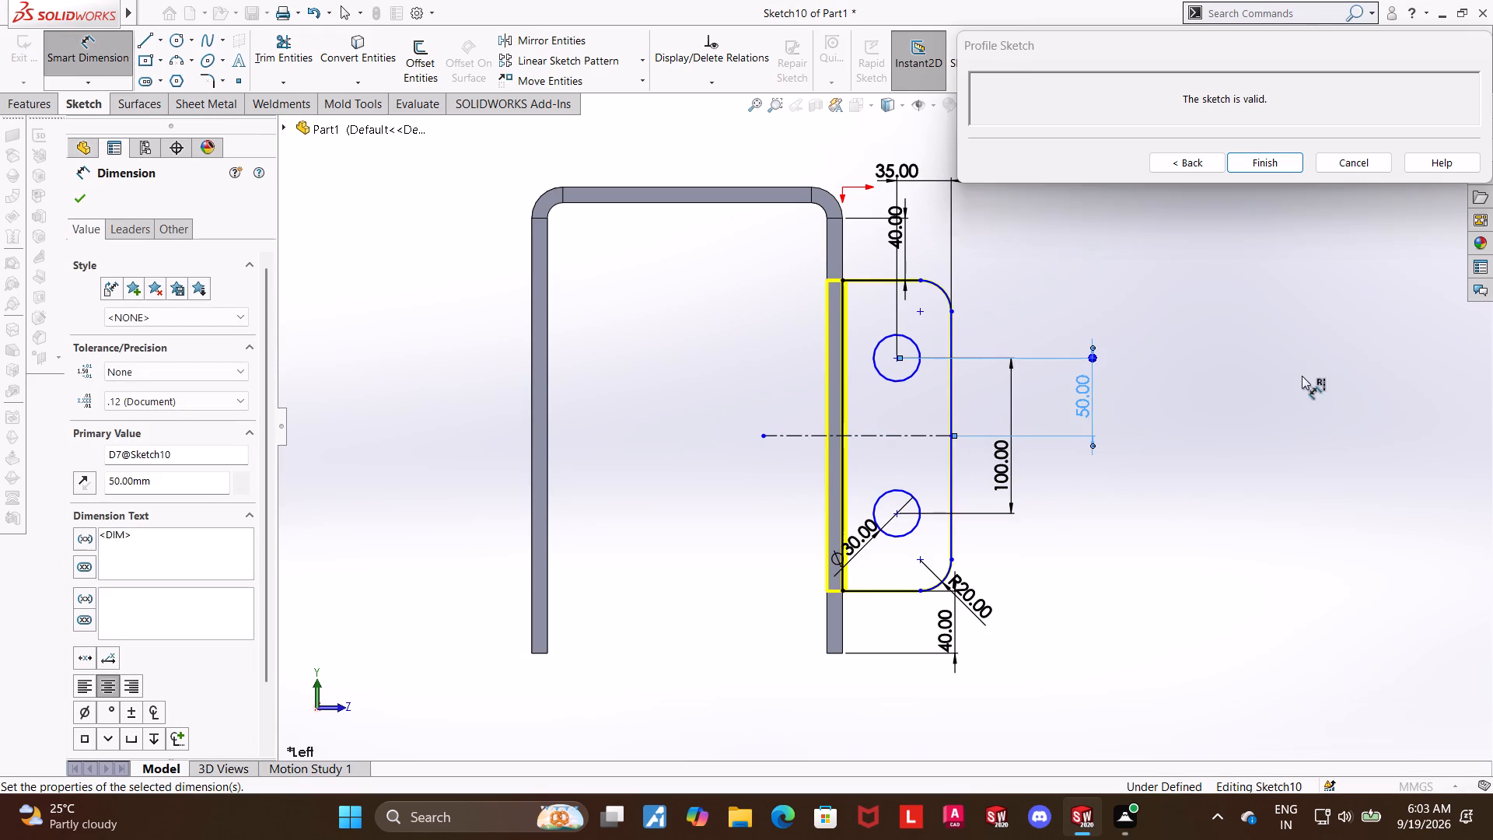
pyautogui.press('Escape')
pyautogui.press('Escape')
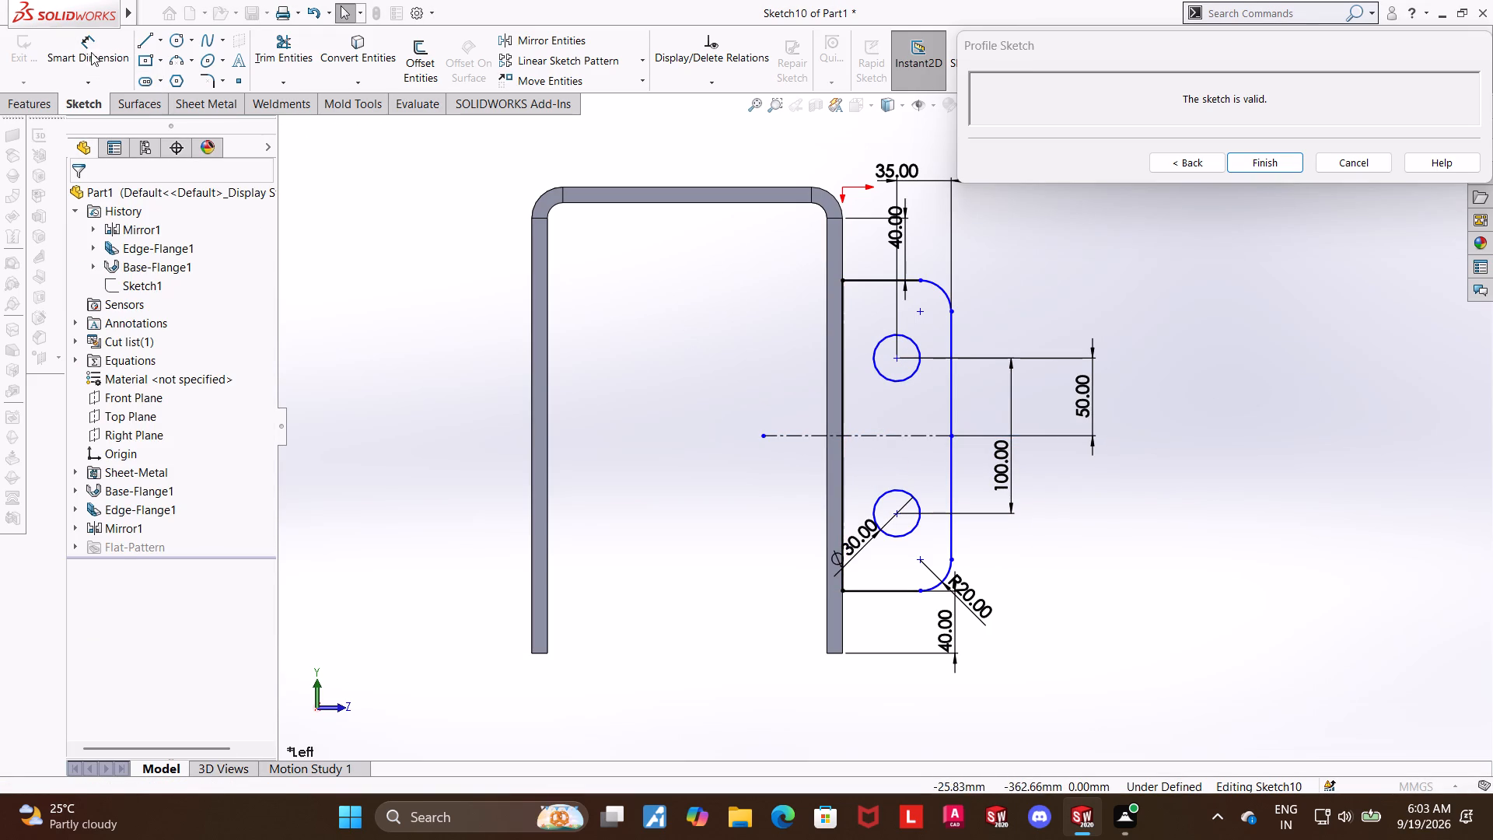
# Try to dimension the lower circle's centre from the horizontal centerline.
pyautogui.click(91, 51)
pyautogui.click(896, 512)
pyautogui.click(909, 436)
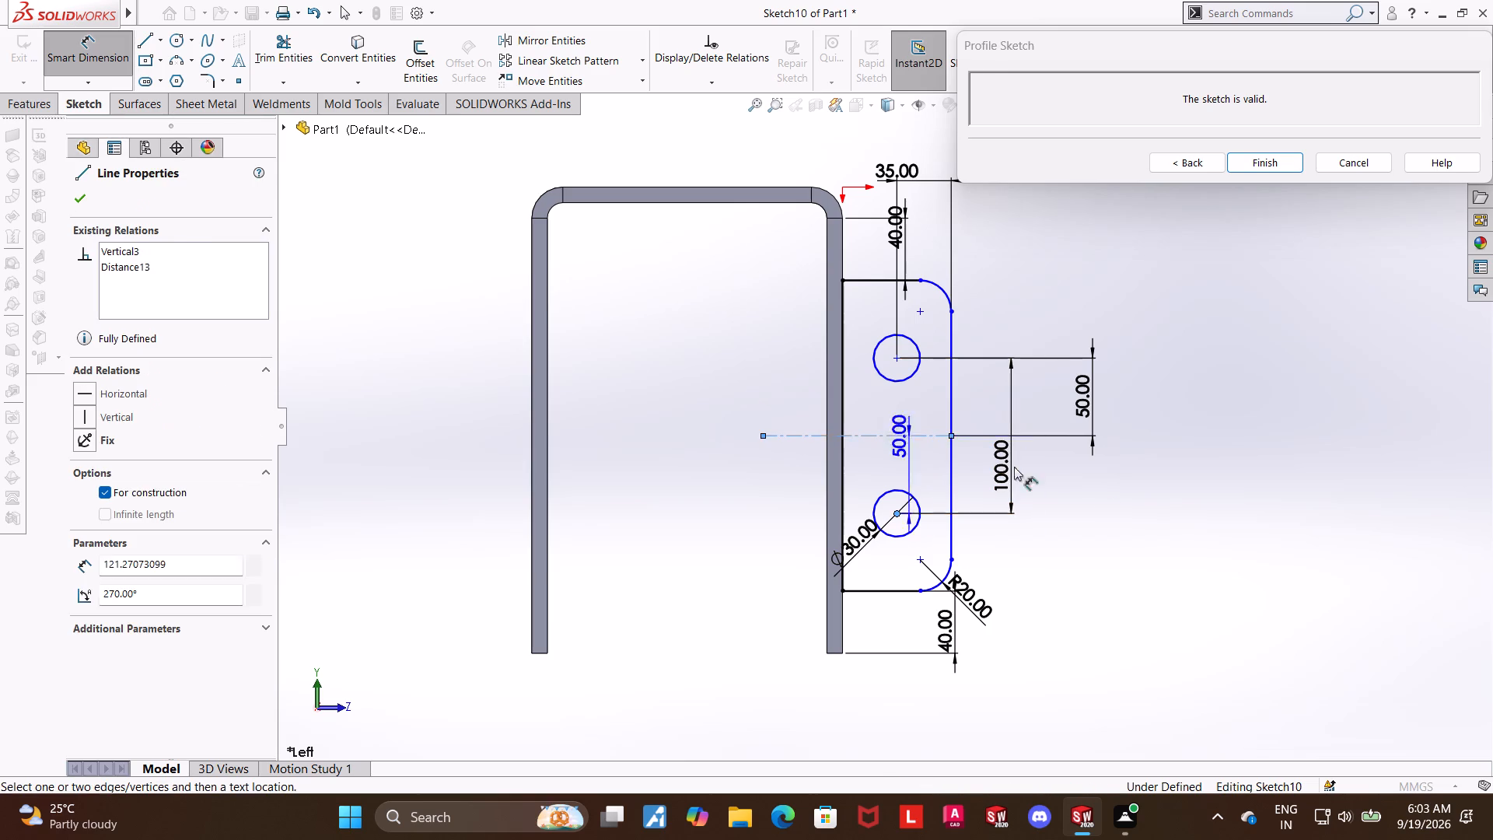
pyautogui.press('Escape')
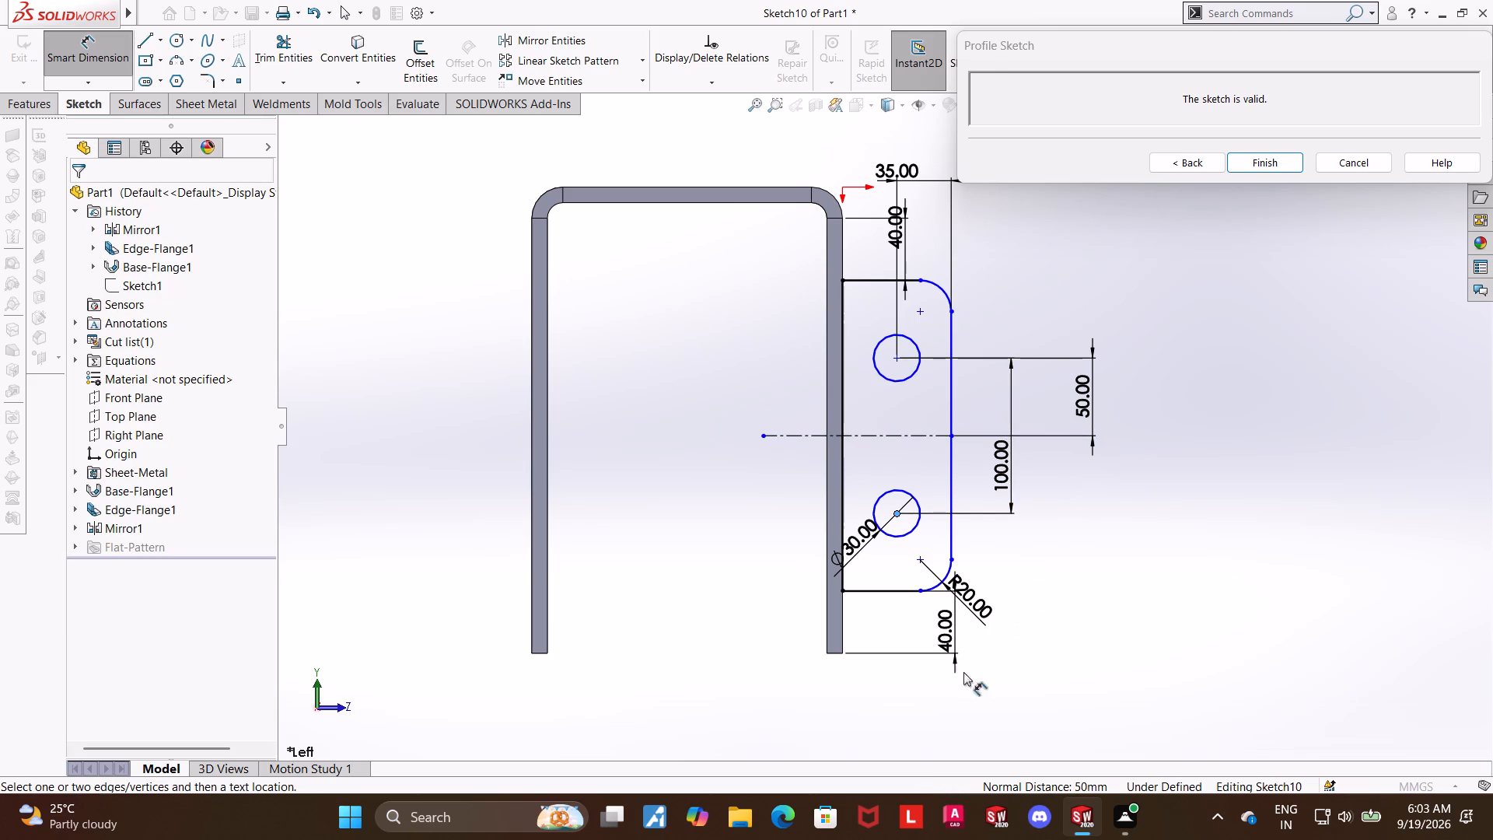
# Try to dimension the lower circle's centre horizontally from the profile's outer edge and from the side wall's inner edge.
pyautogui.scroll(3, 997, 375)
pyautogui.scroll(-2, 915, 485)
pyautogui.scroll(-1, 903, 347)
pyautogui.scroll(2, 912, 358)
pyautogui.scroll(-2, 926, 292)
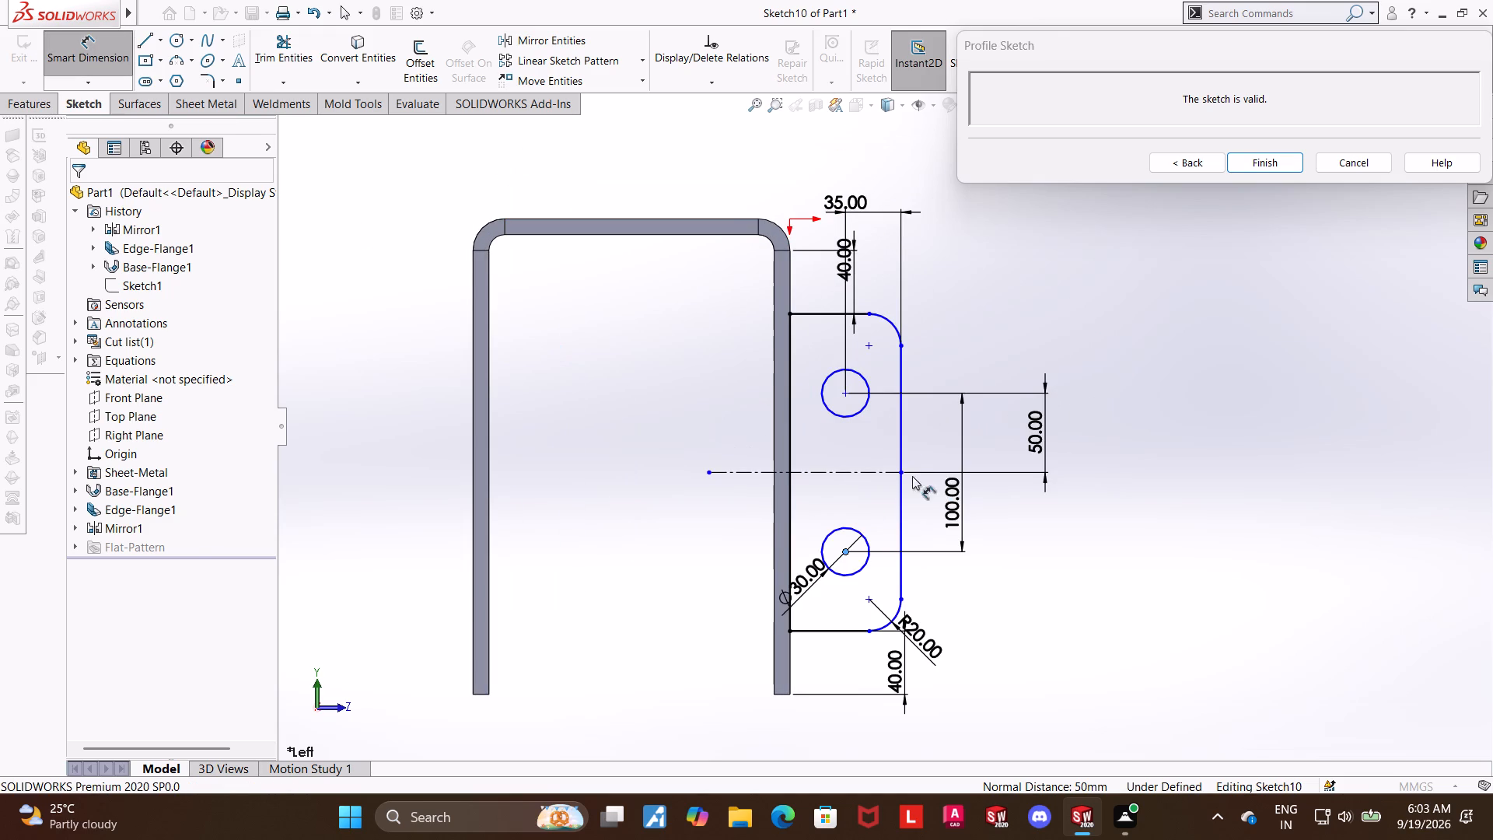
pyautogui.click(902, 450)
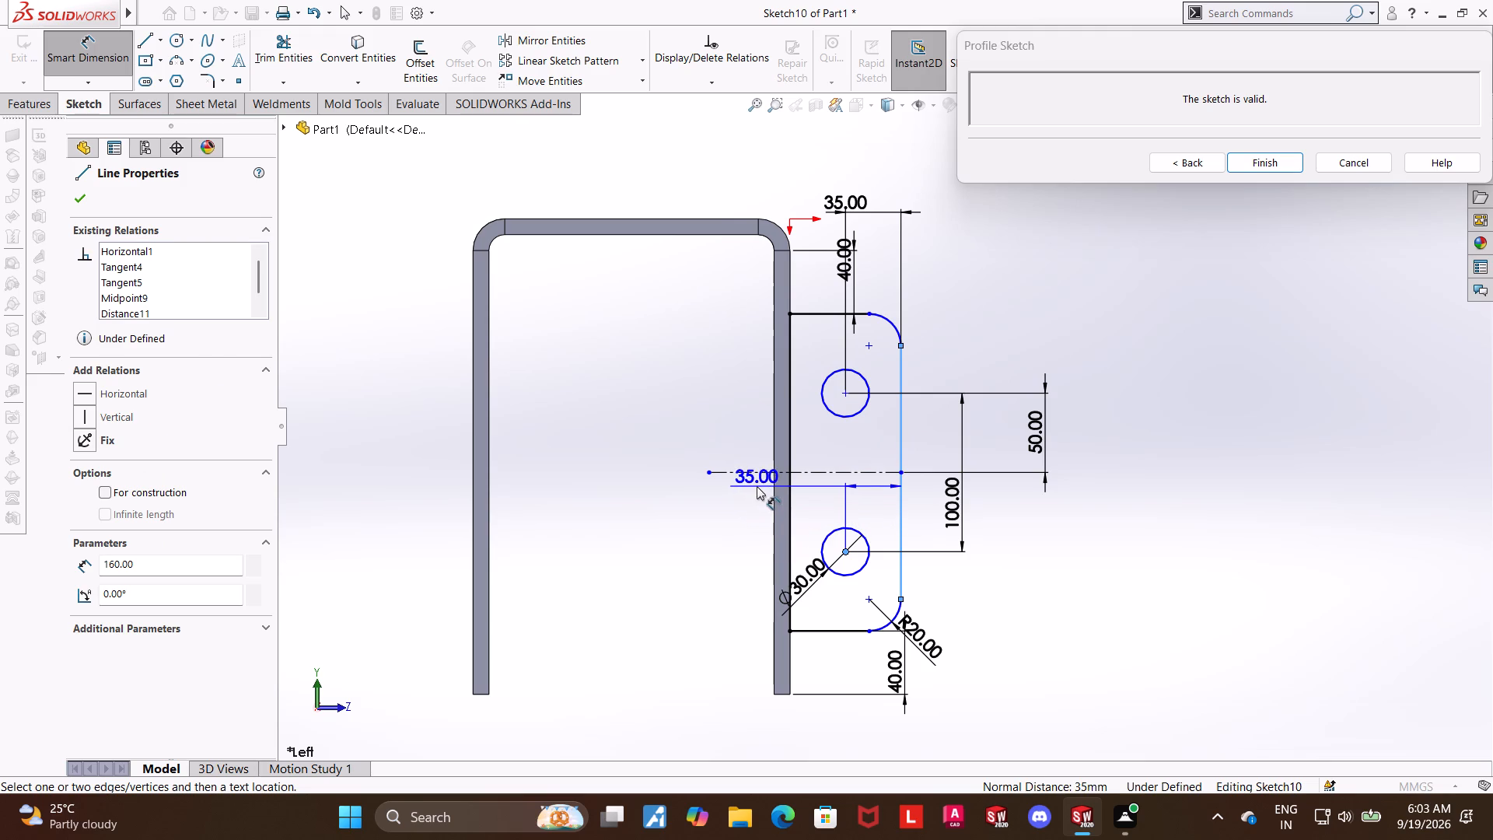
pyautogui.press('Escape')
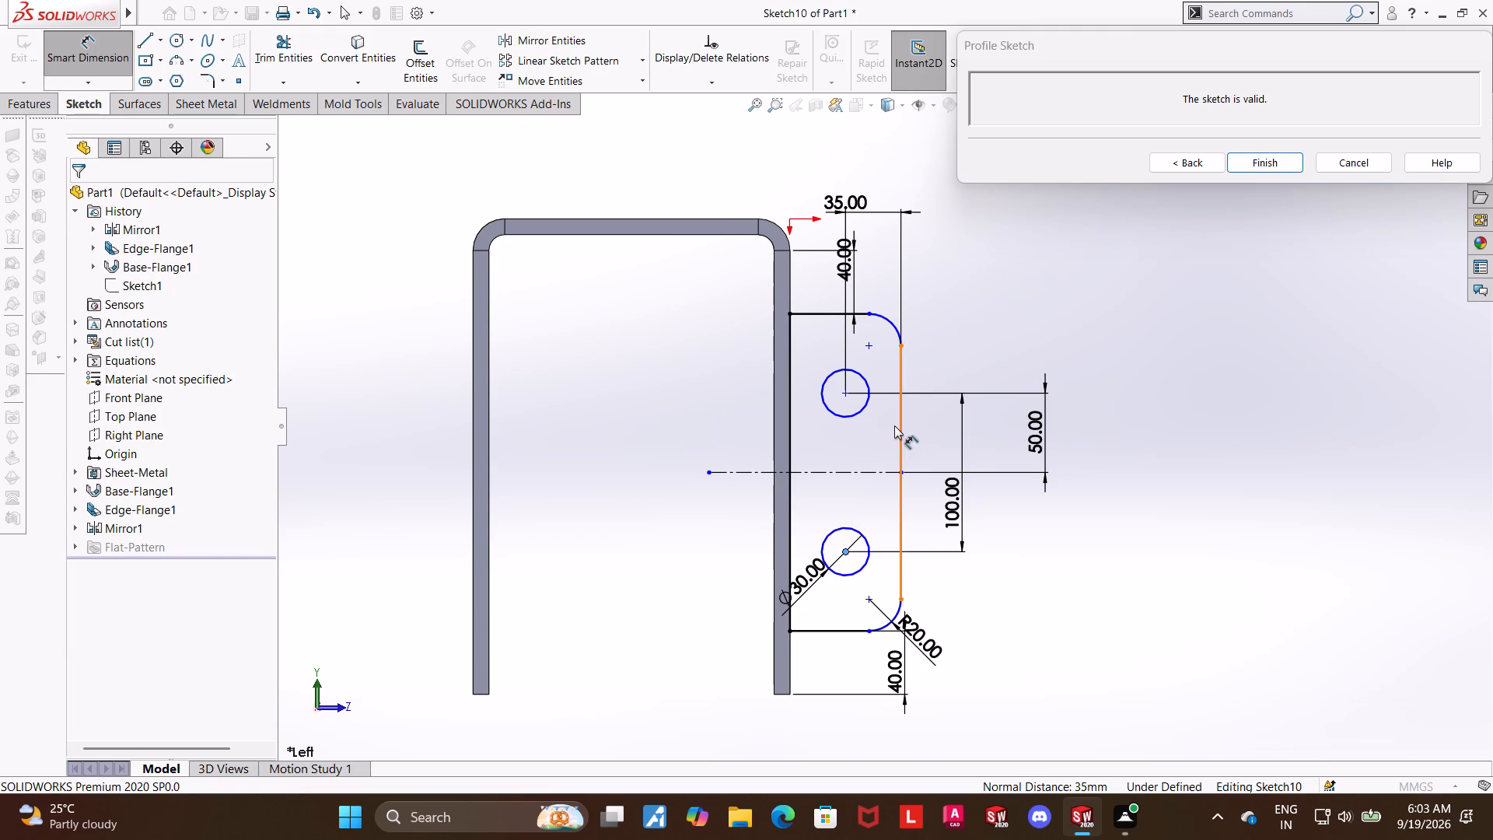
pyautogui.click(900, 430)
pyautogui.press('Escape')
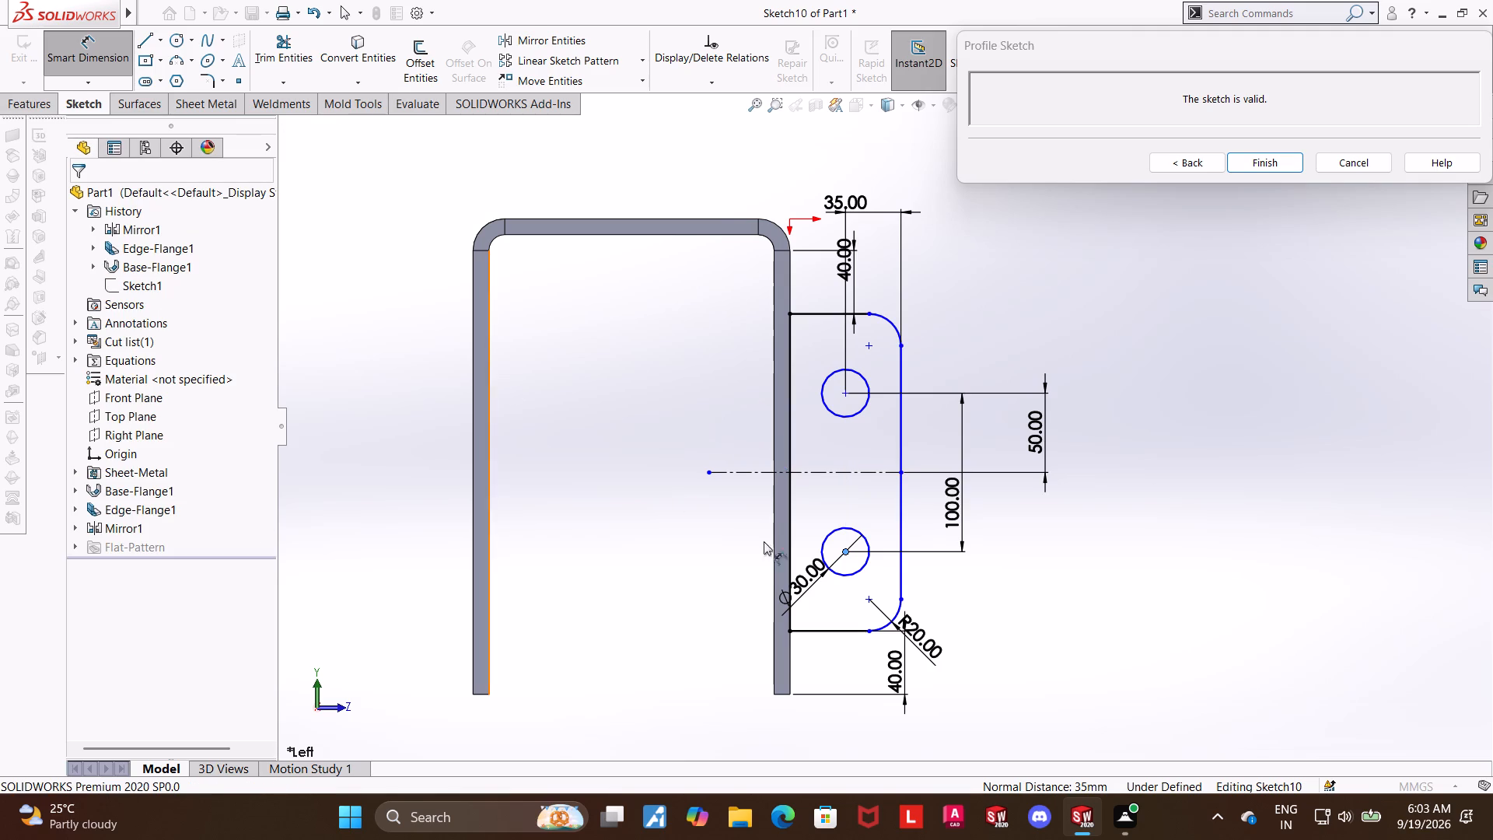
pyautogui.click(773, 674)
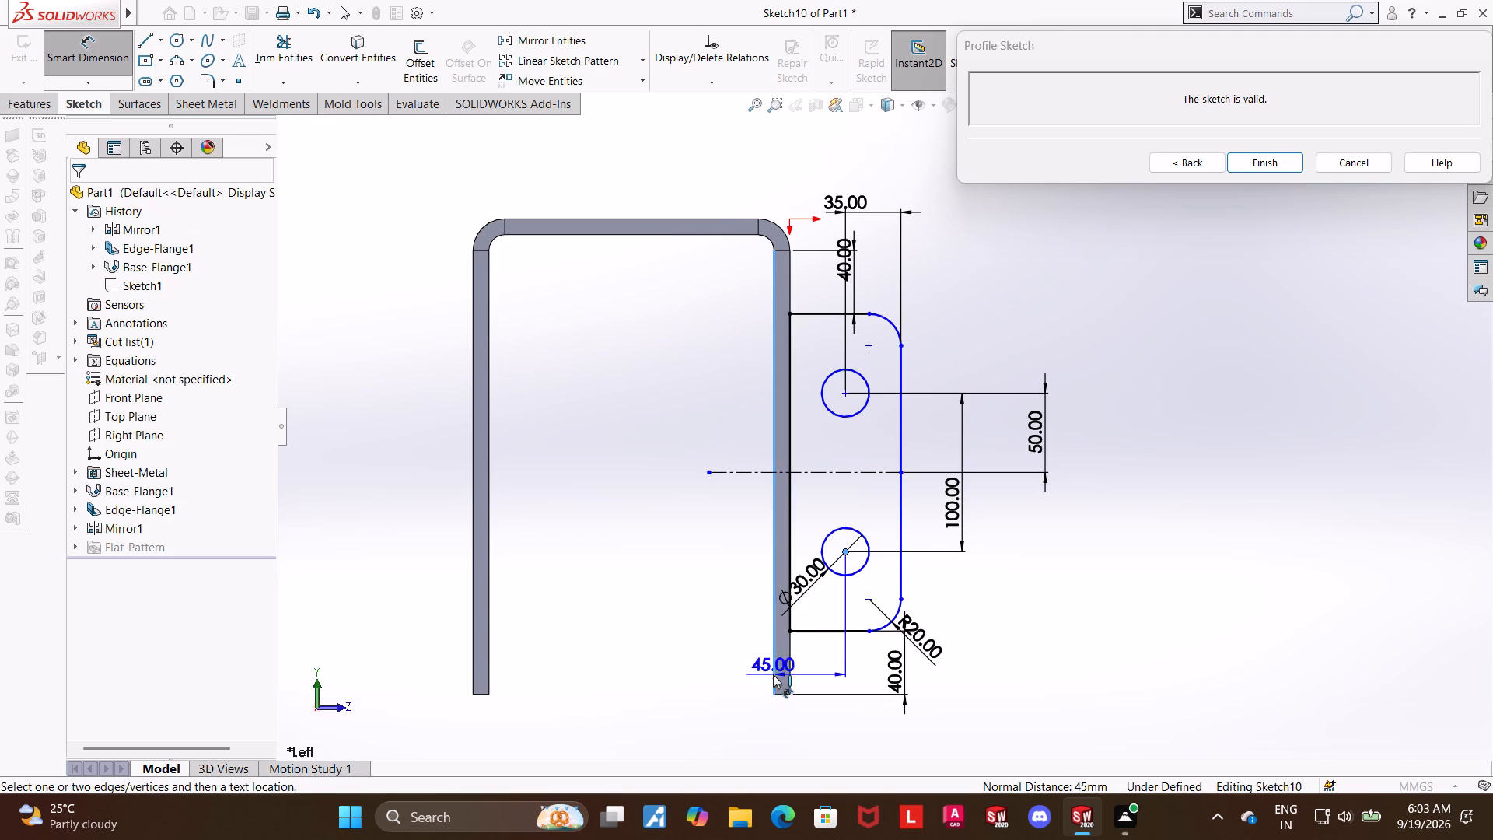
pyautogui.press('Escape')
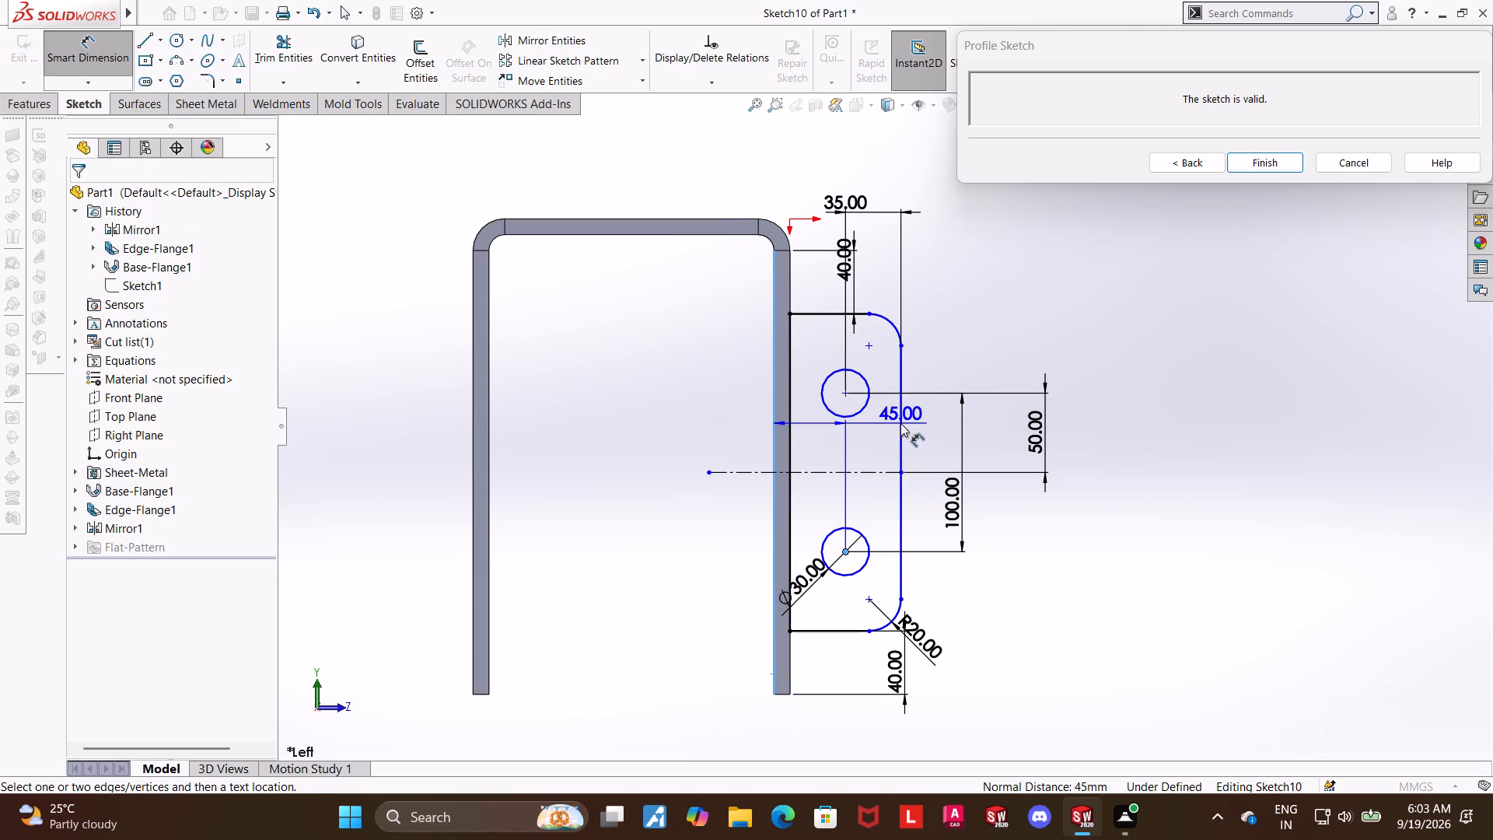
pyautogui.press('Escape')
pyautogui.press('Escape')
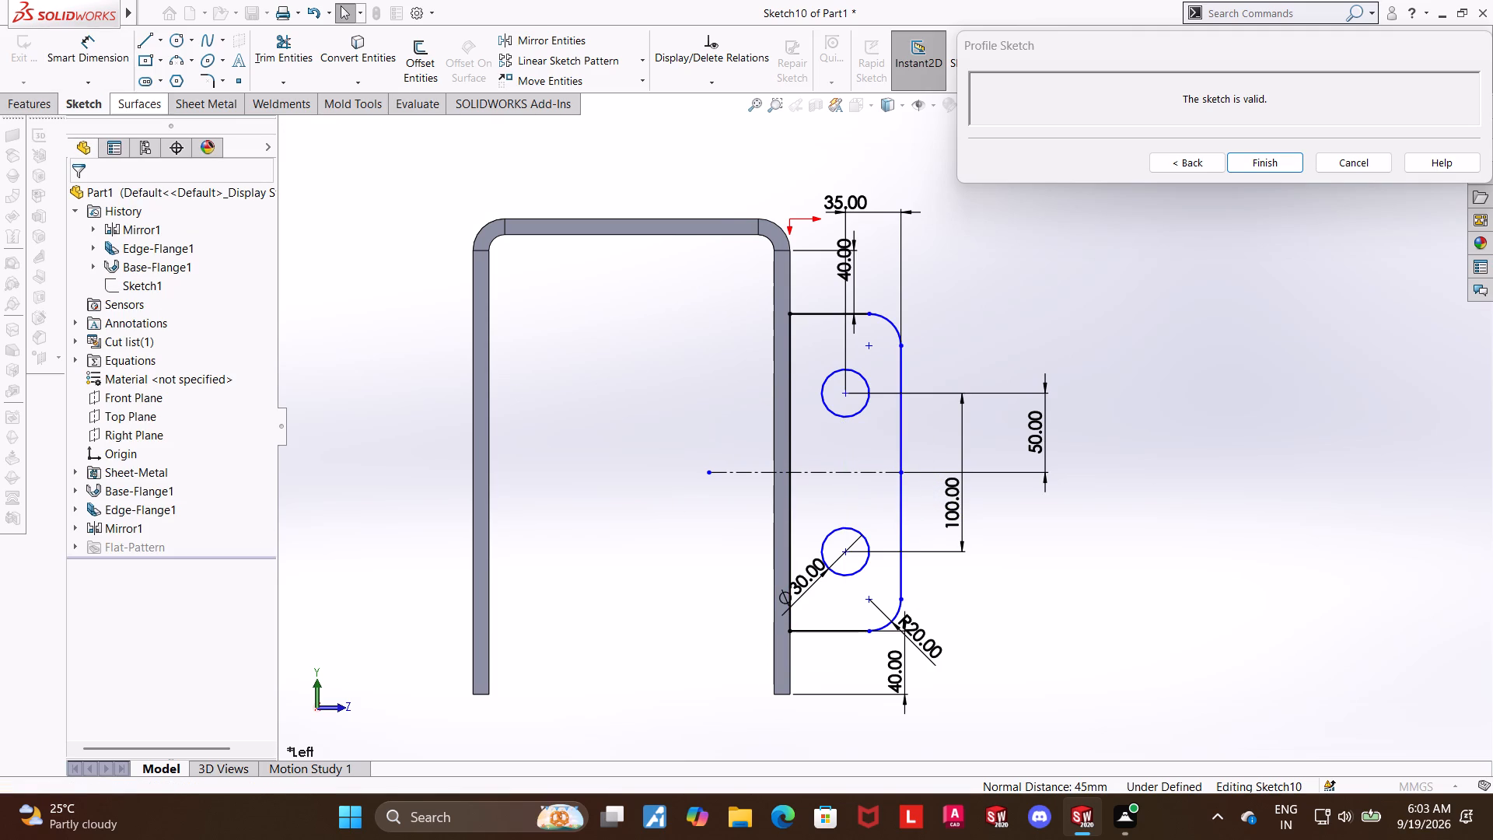
# Reposition the 35 mm dimension from above the profile to between the two circles.
pyautogui.moveTo(865, 205); pyautogui.dragTo(873, 406)
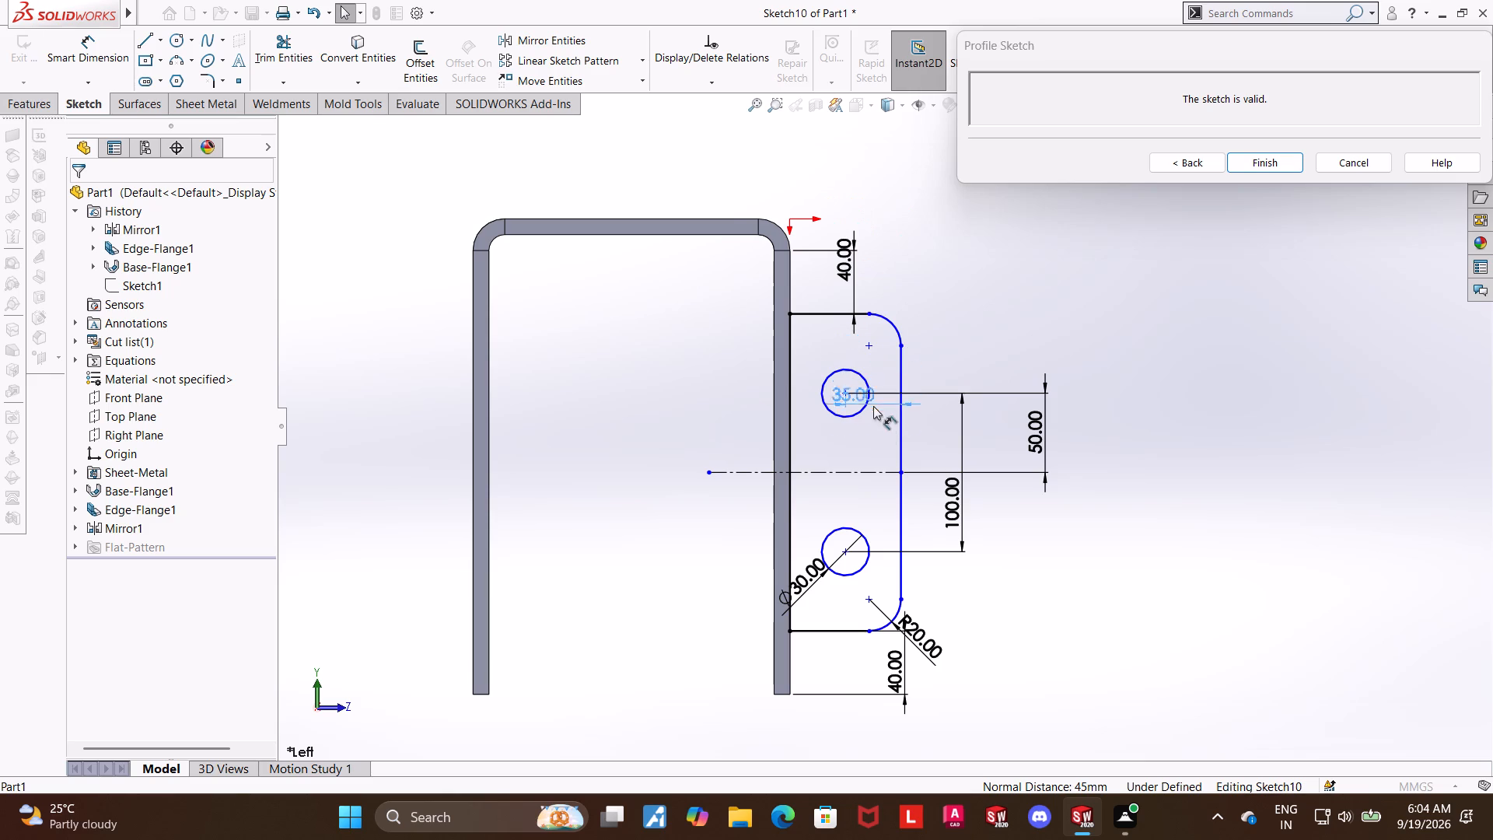
pyautogui.moveTo(873, 406); pyautogui.dragTo(871, 436)
pyautogui.press('Escape')
pyautogui.press('Escape')
pyautogui.press('Escape')
pyautogui.press('Escape')
# Dimension the horizontal distance from the side wall's inner edge to the profile's outer vertical edge as 80 mm.
pyautogui.click(82, 63)
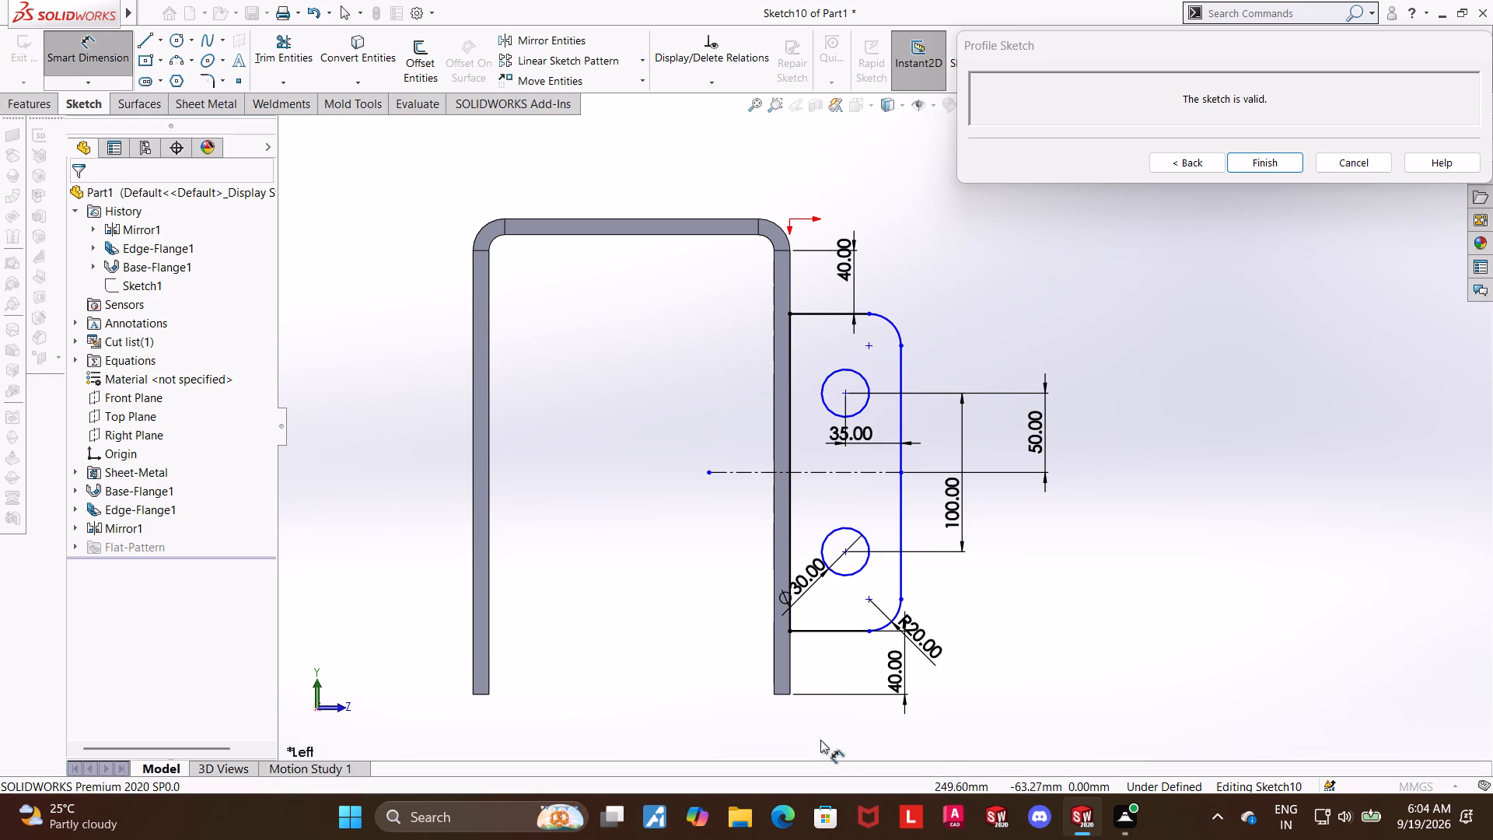
pyautogui.click(776, 671)
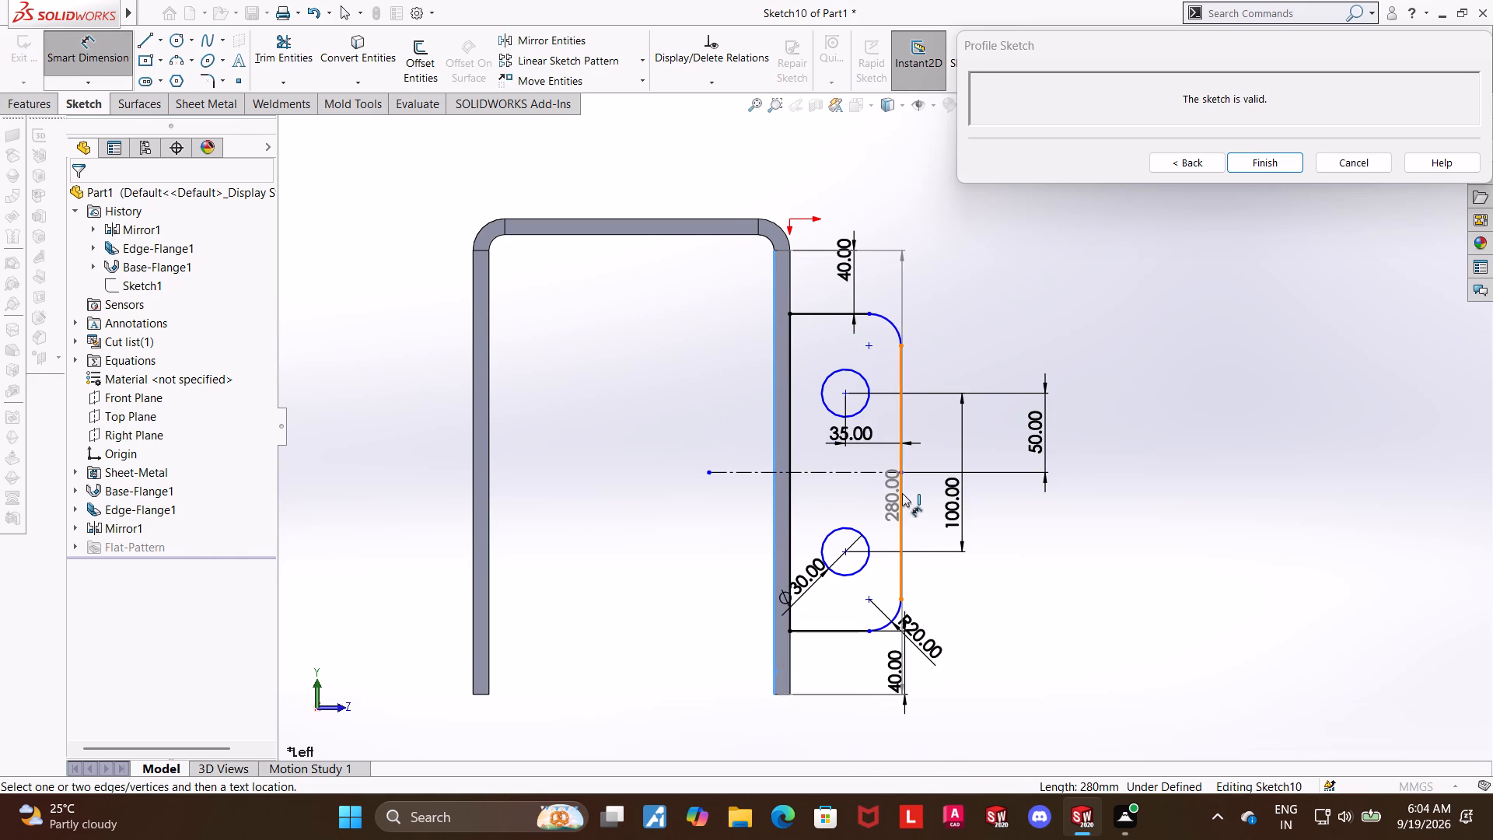
pyautogui.click(902, 493)
pyautogui.click(850, 740)
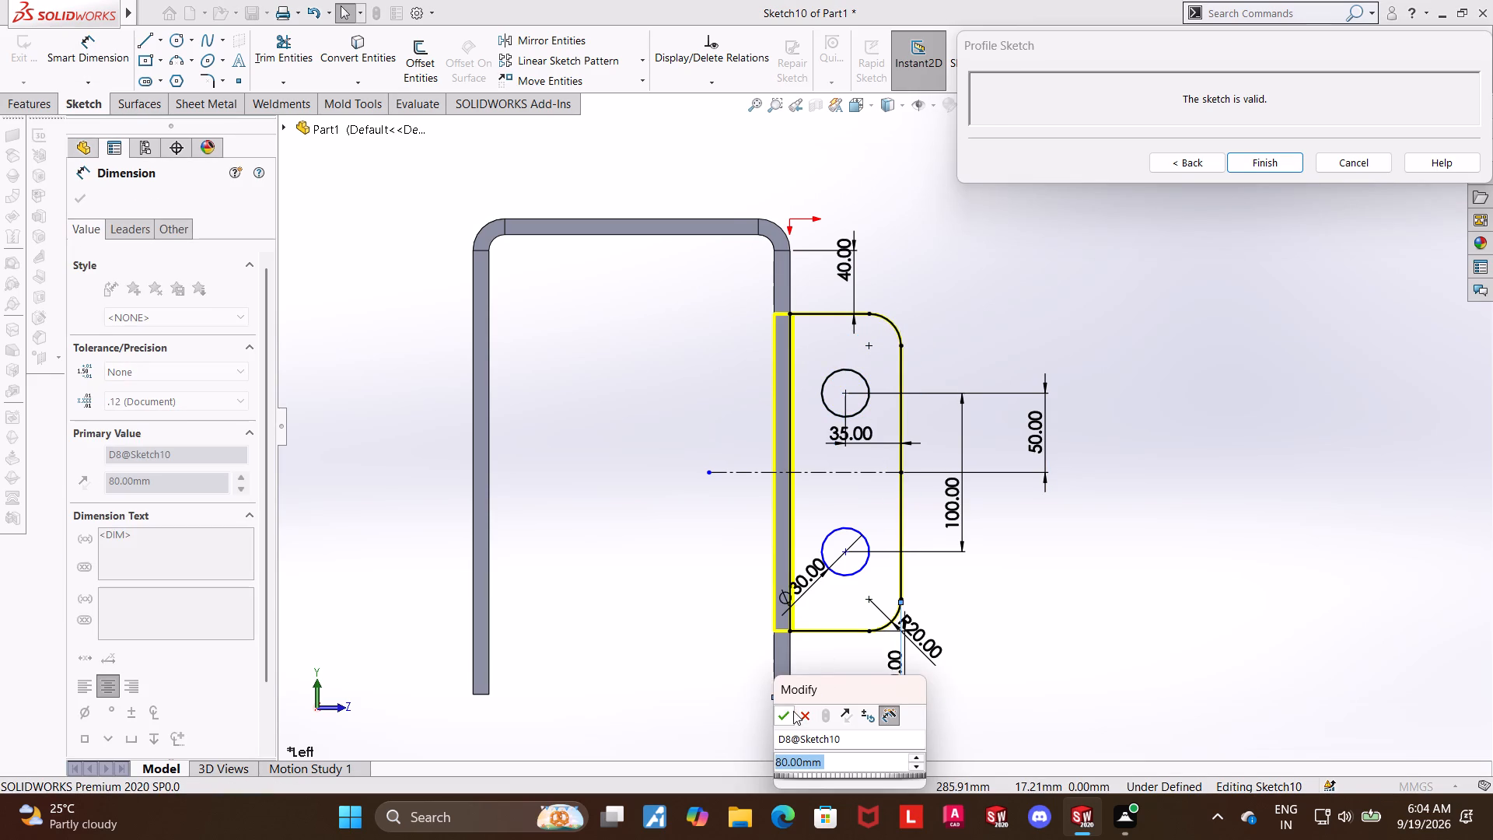
pyautogui.click(787, 712)
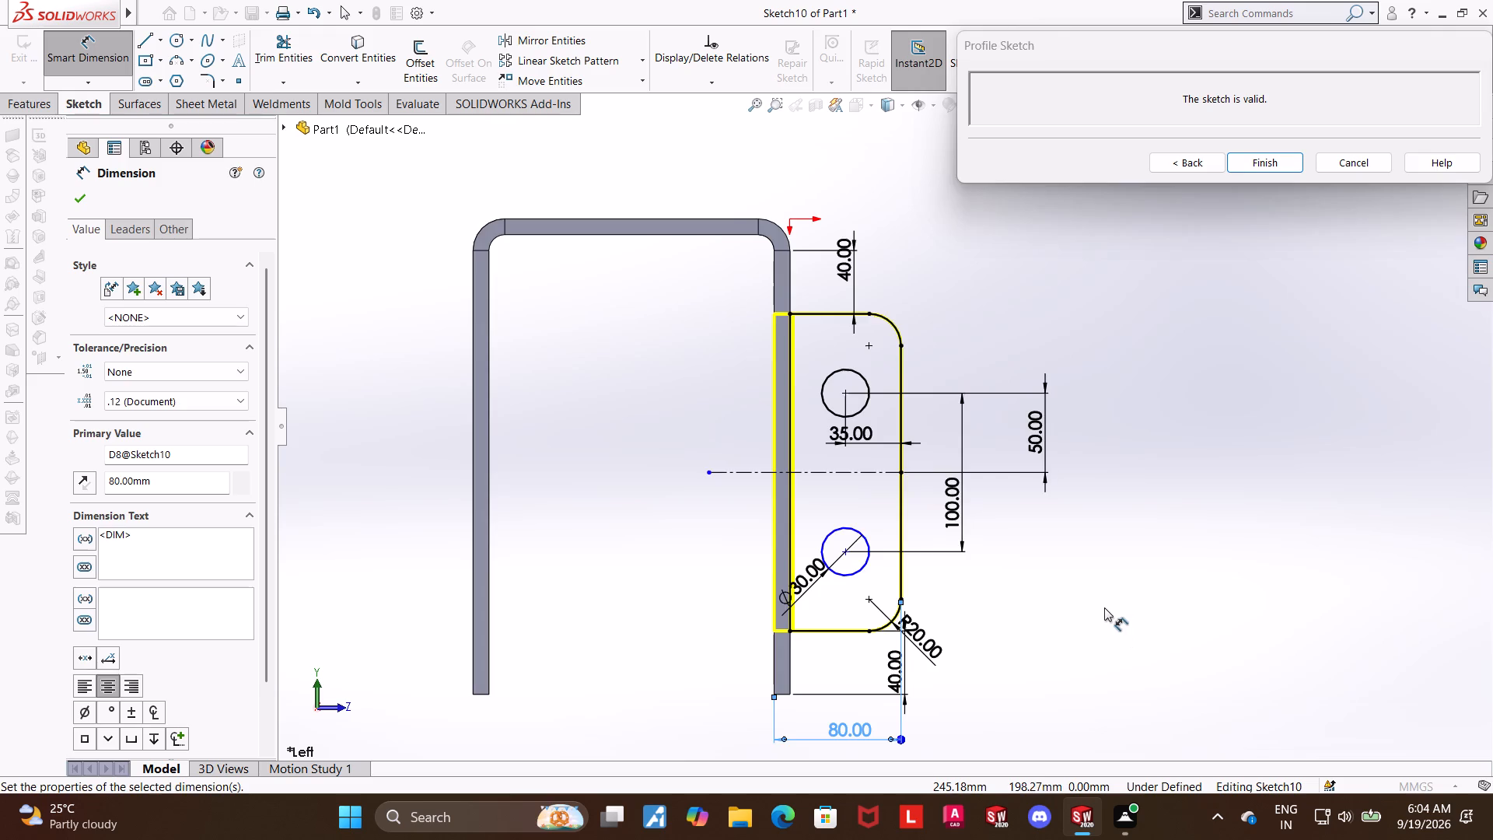
pyautogui.scroll(2, 1104, 607)
pyautogui.click(1065, 607)
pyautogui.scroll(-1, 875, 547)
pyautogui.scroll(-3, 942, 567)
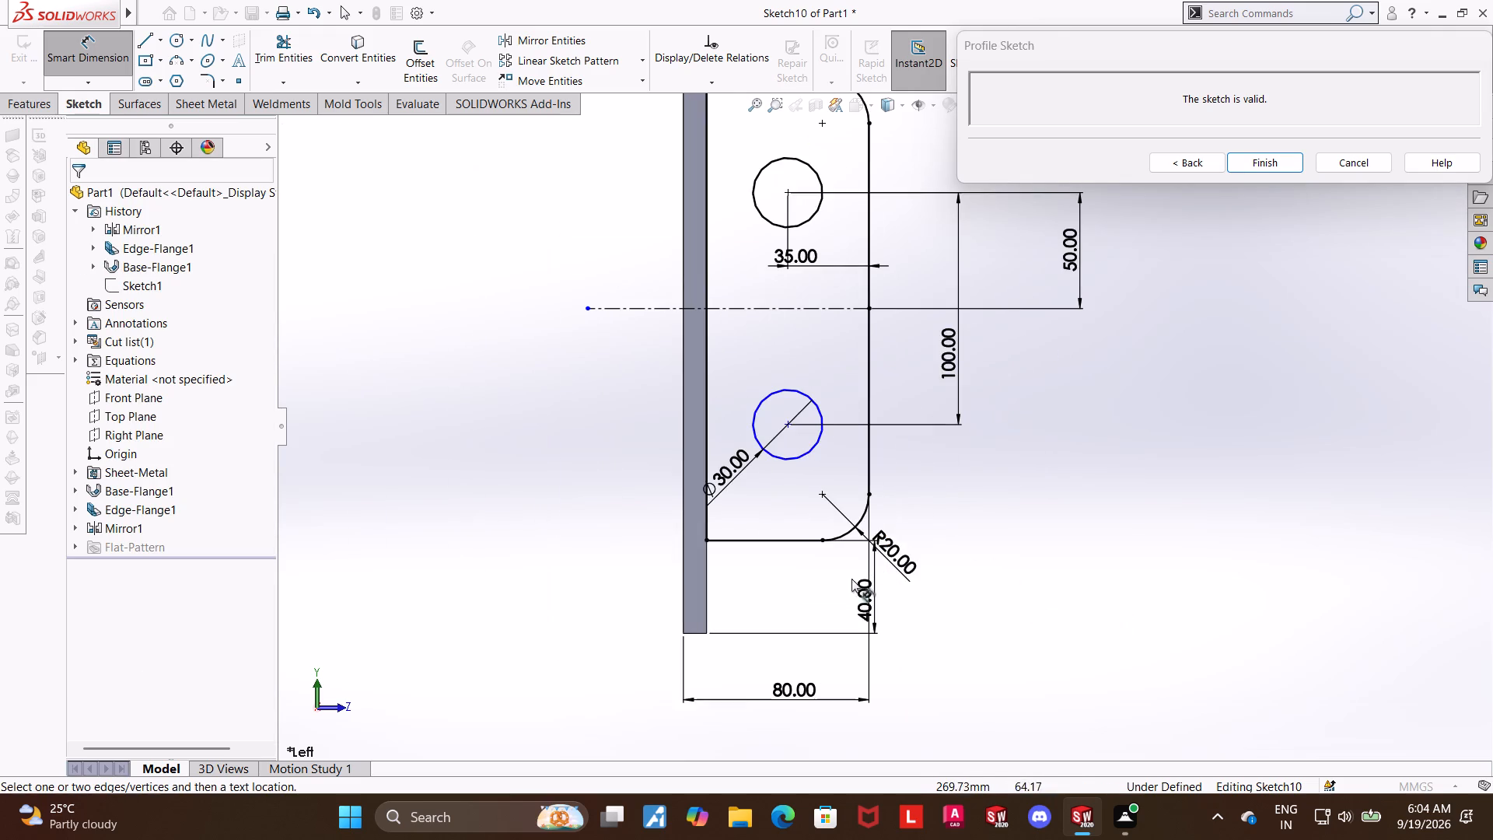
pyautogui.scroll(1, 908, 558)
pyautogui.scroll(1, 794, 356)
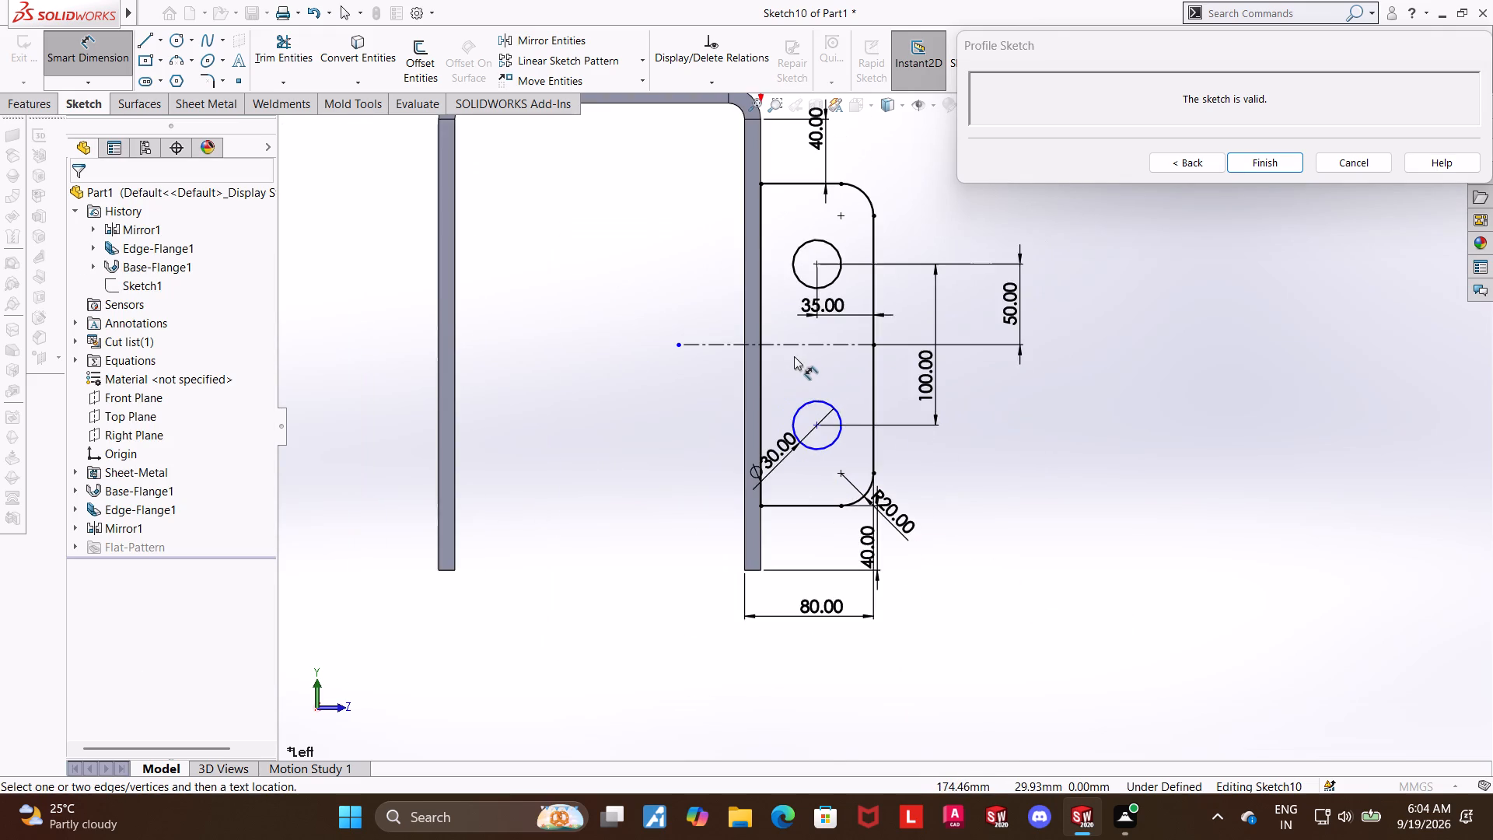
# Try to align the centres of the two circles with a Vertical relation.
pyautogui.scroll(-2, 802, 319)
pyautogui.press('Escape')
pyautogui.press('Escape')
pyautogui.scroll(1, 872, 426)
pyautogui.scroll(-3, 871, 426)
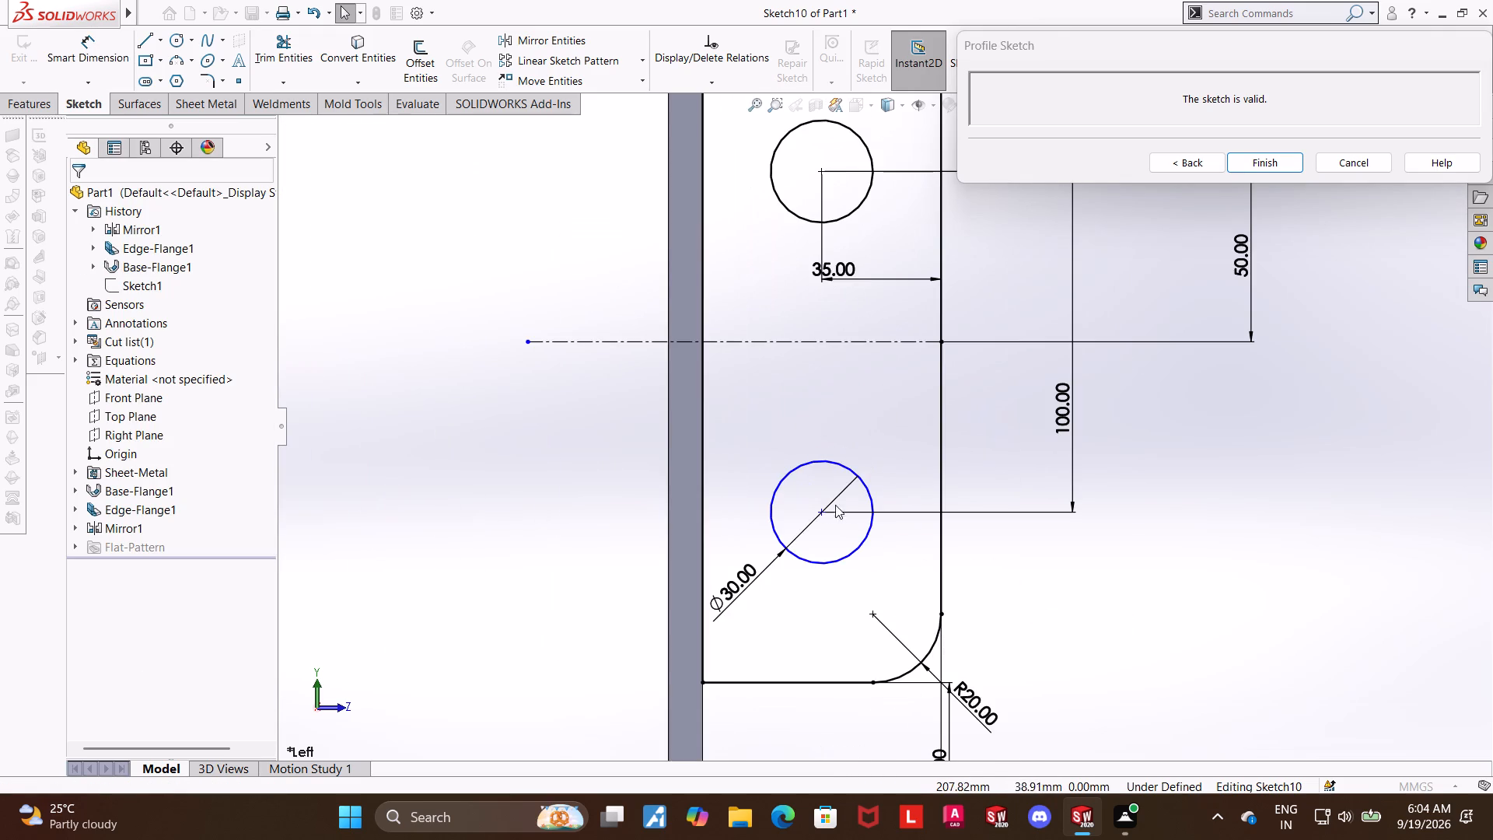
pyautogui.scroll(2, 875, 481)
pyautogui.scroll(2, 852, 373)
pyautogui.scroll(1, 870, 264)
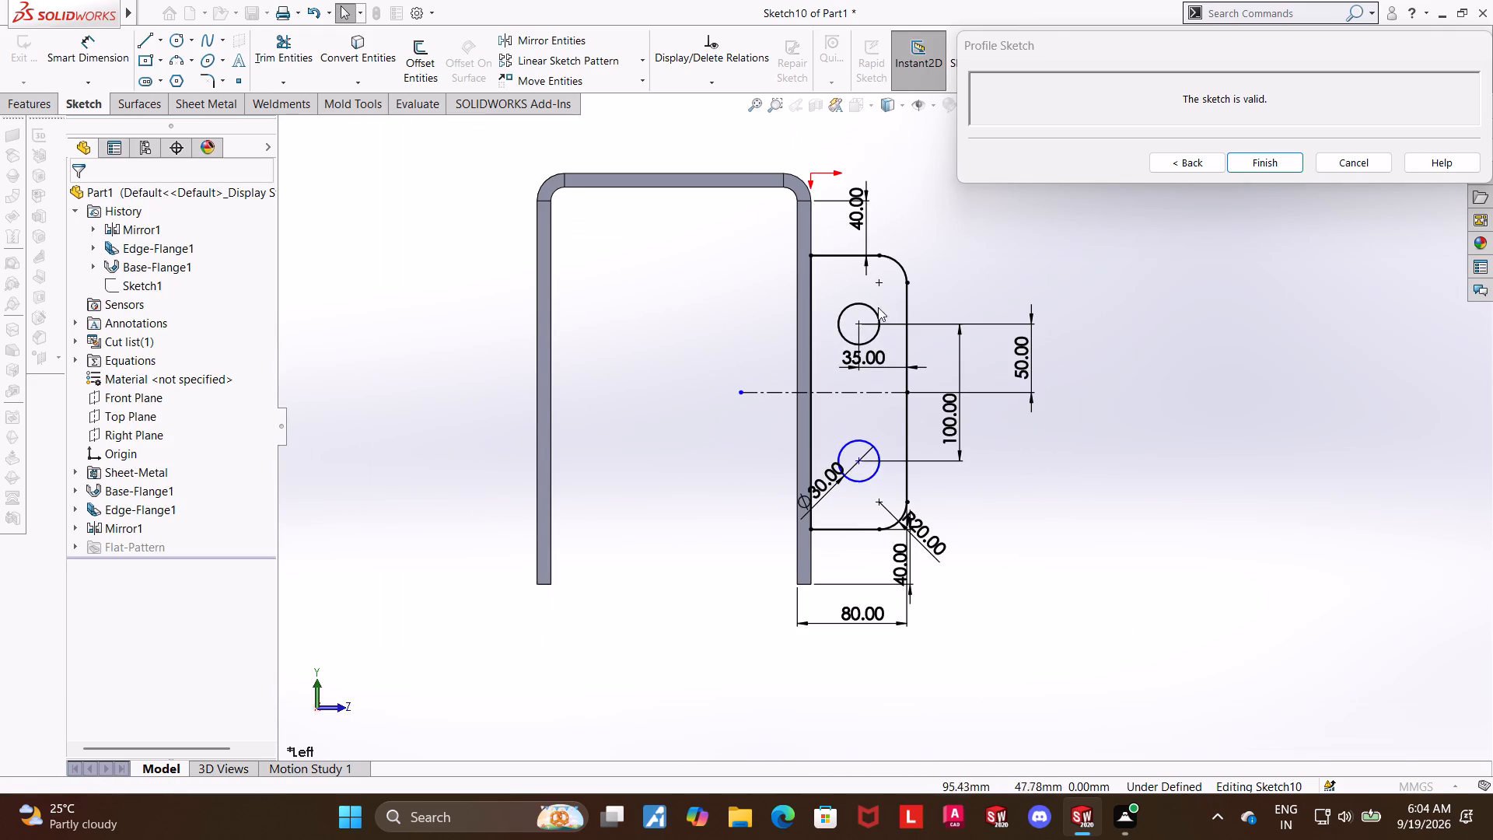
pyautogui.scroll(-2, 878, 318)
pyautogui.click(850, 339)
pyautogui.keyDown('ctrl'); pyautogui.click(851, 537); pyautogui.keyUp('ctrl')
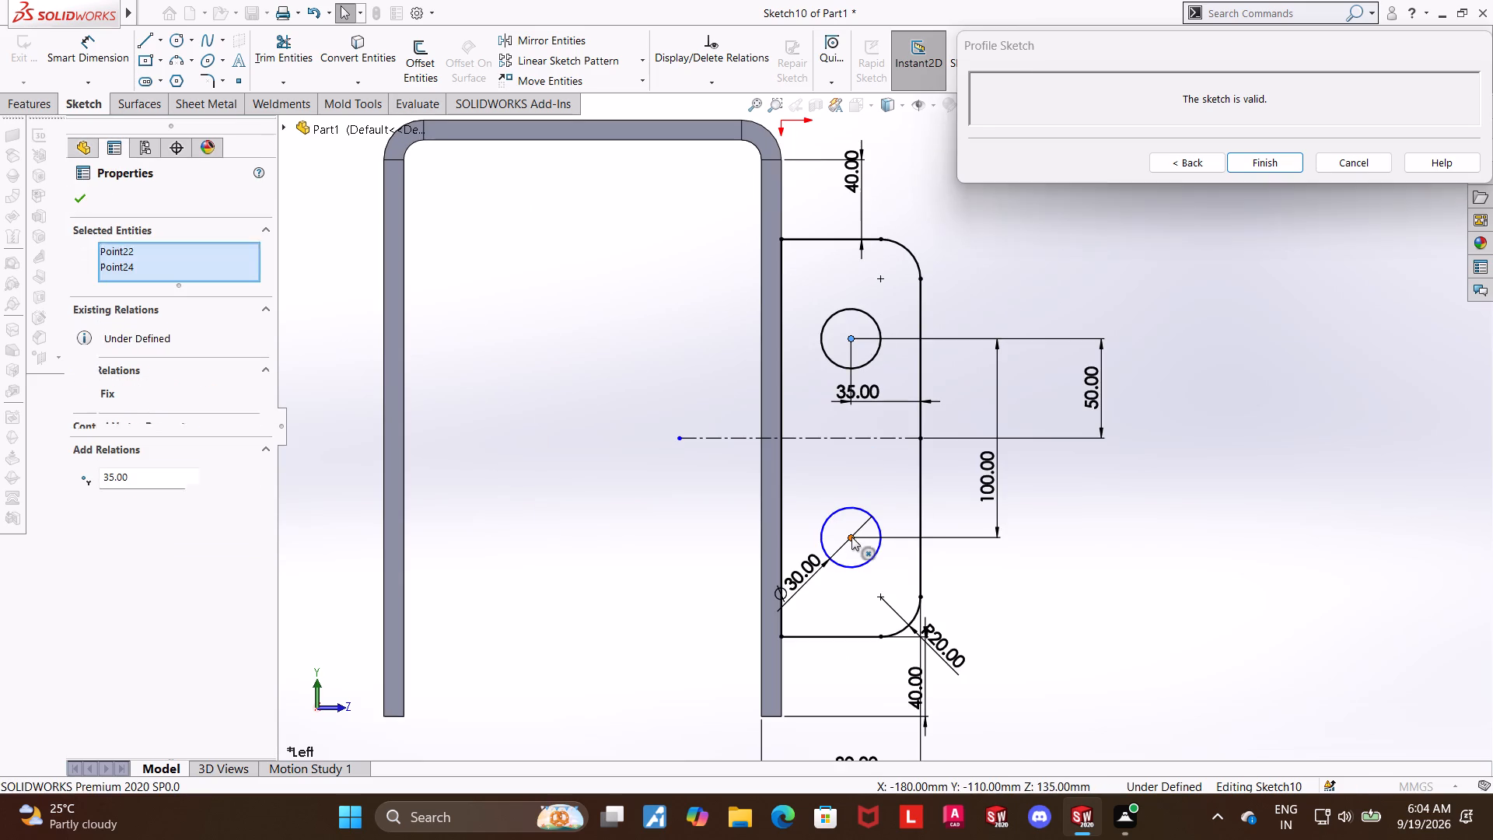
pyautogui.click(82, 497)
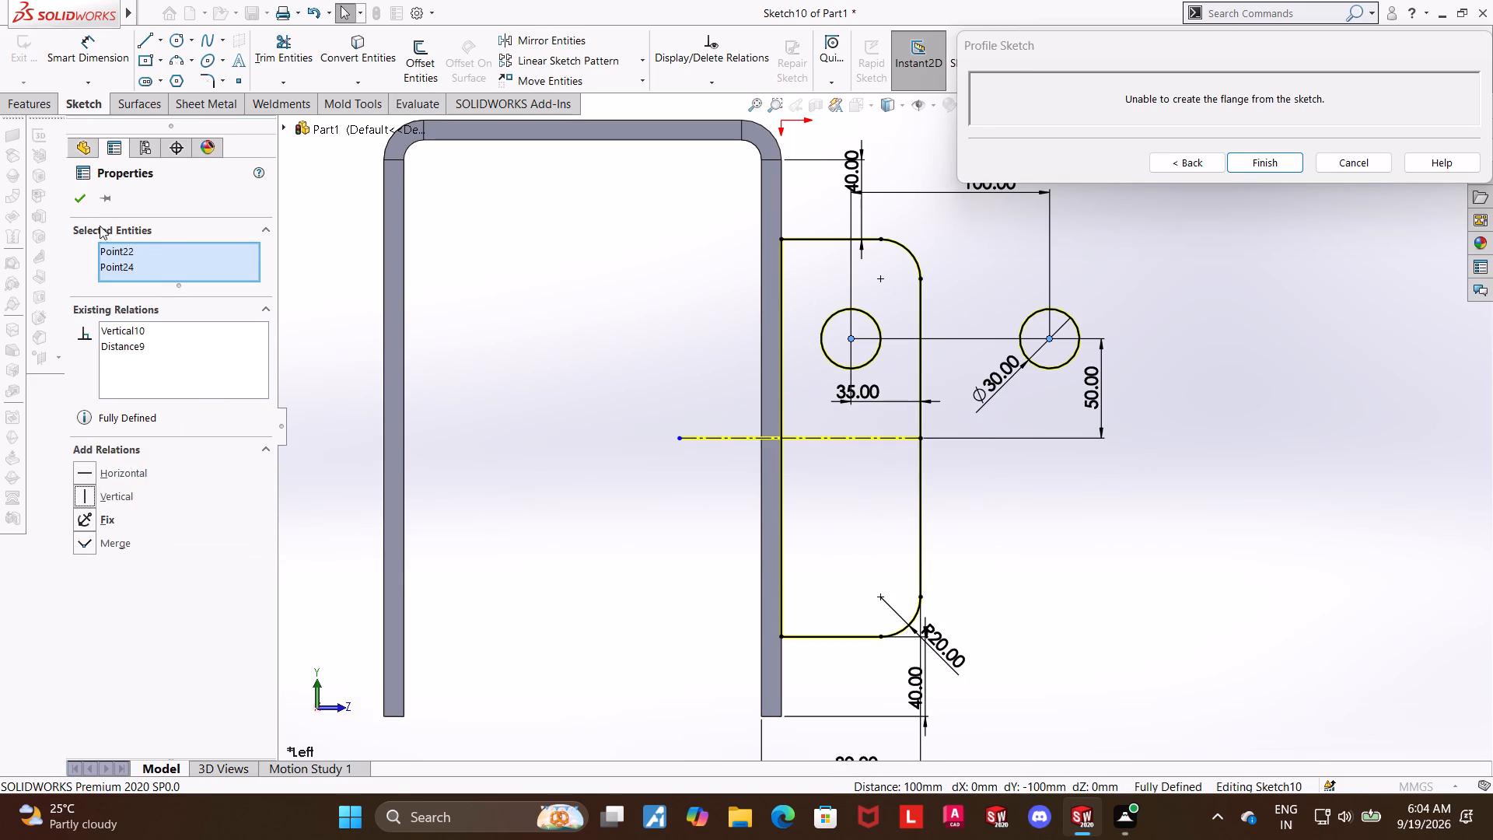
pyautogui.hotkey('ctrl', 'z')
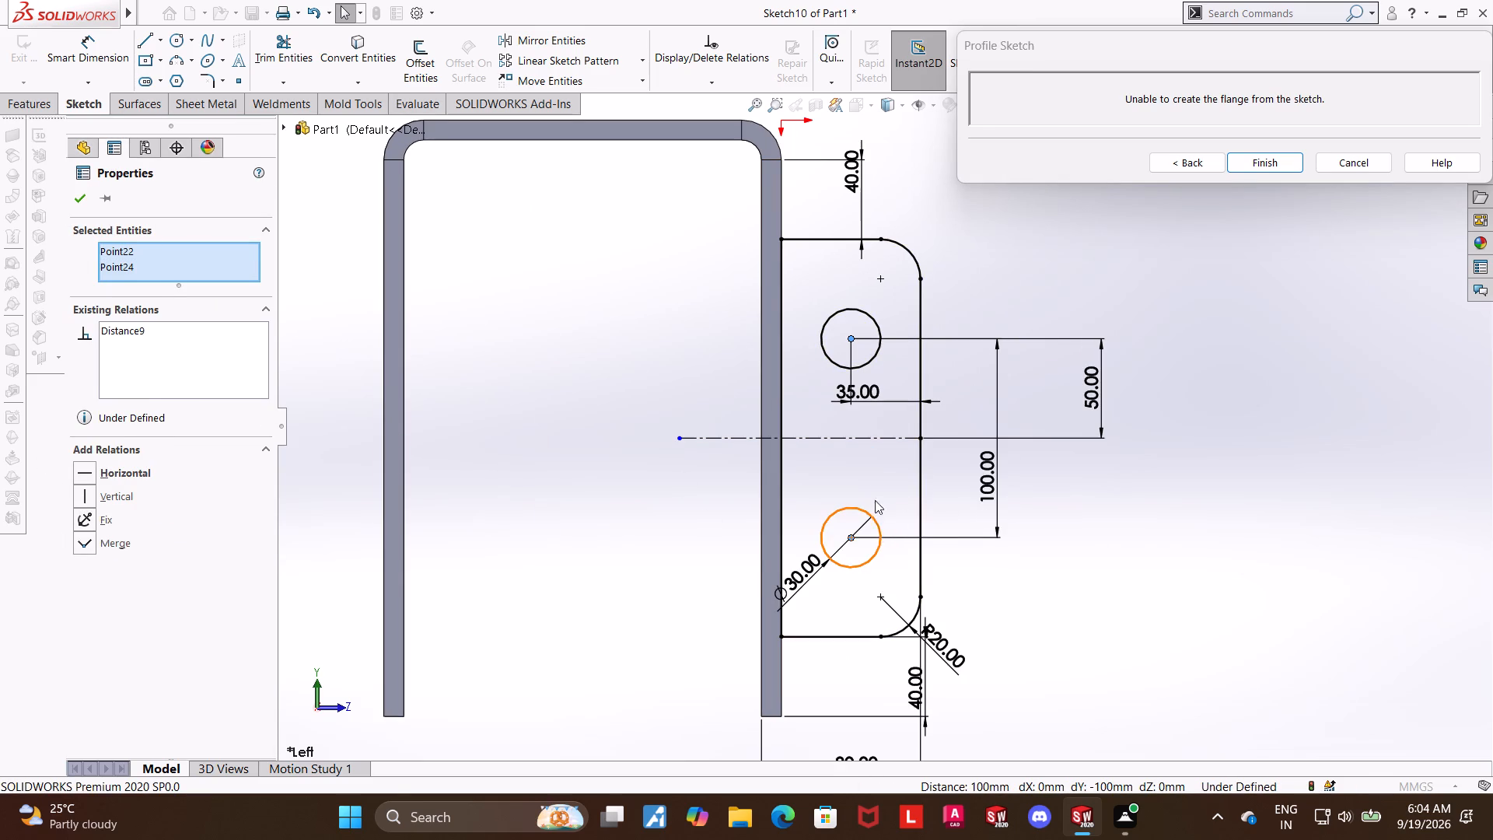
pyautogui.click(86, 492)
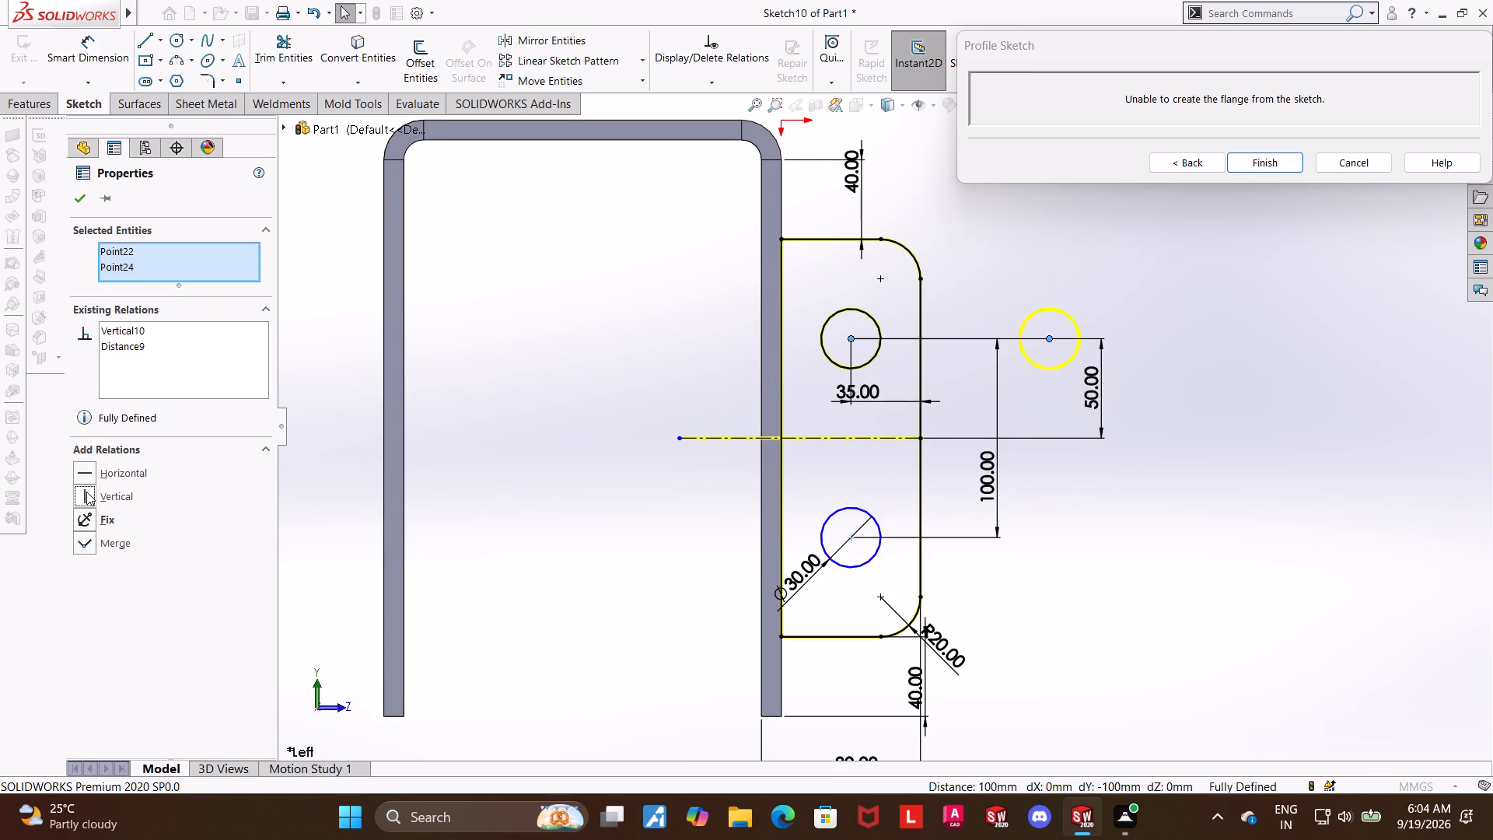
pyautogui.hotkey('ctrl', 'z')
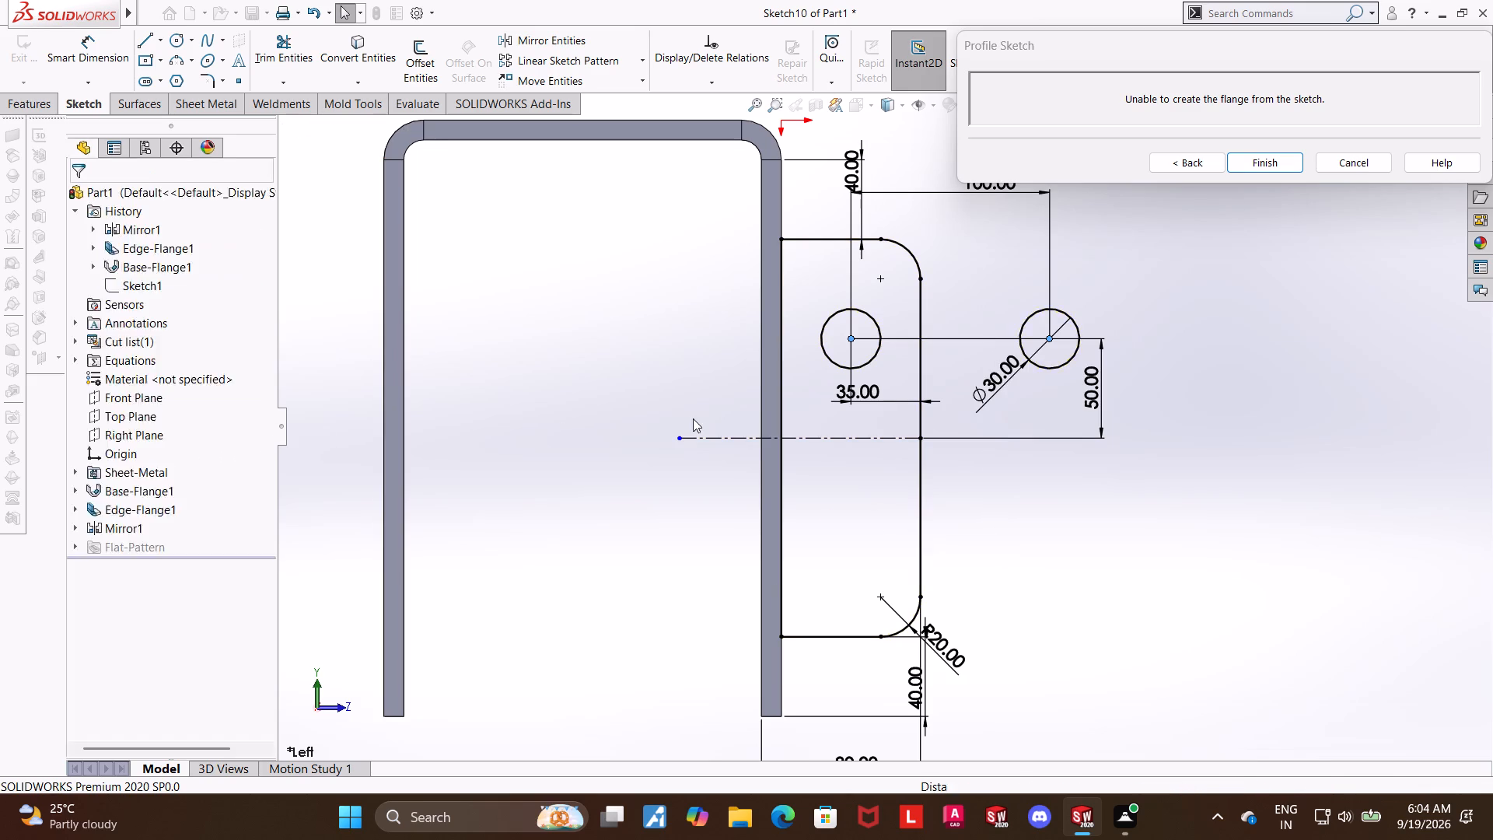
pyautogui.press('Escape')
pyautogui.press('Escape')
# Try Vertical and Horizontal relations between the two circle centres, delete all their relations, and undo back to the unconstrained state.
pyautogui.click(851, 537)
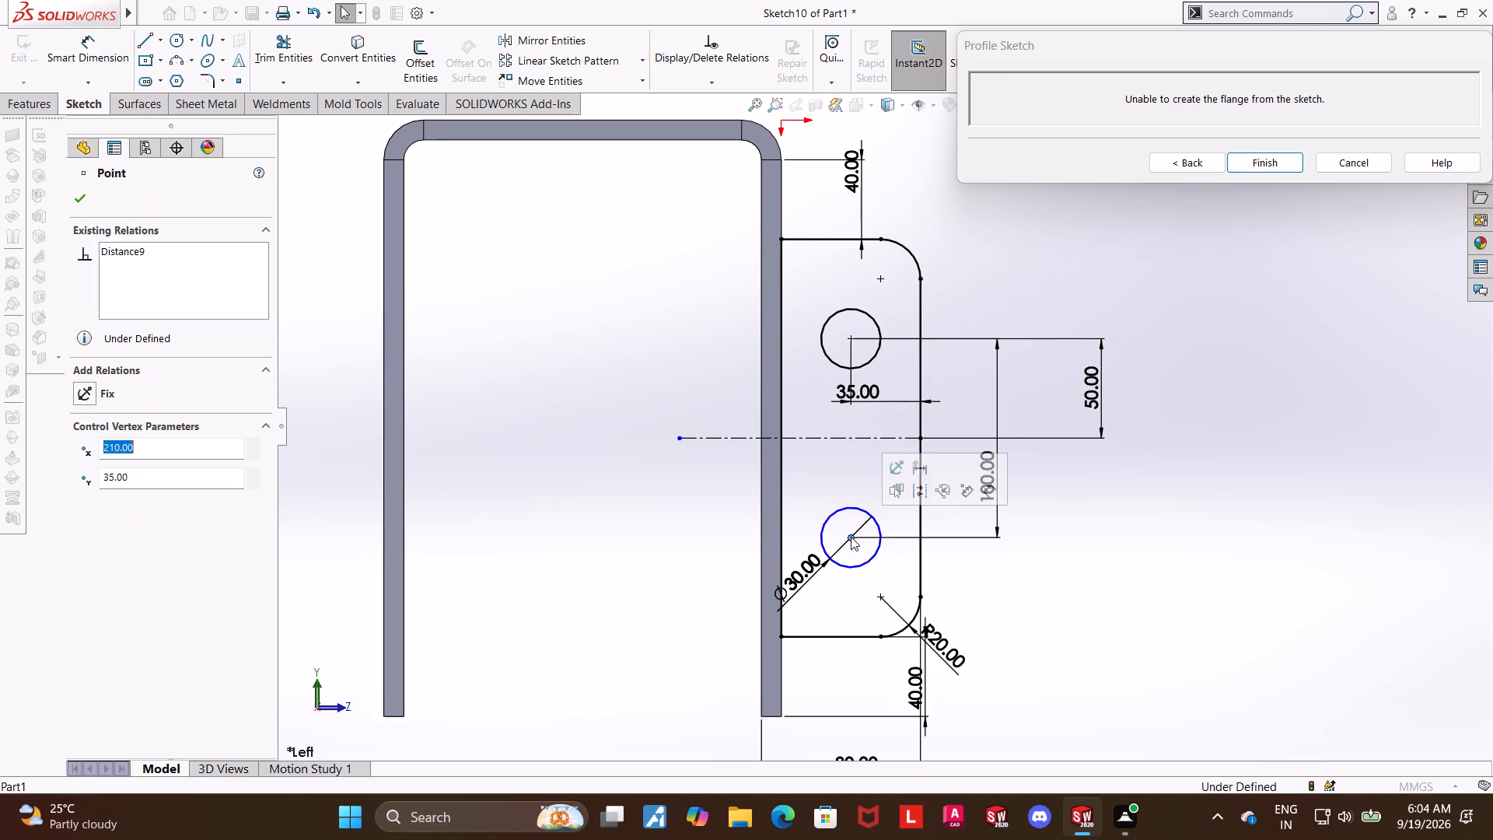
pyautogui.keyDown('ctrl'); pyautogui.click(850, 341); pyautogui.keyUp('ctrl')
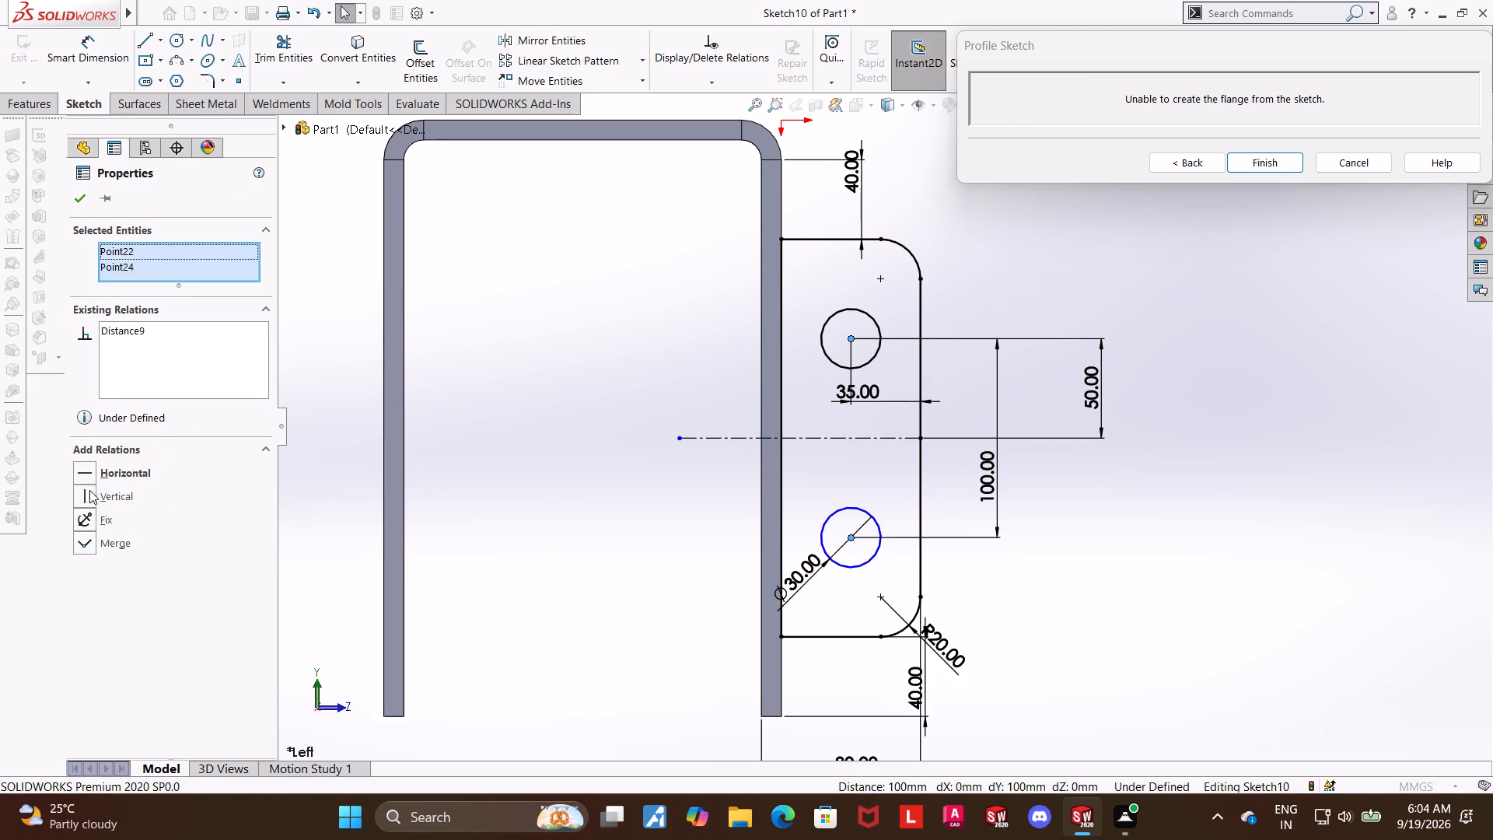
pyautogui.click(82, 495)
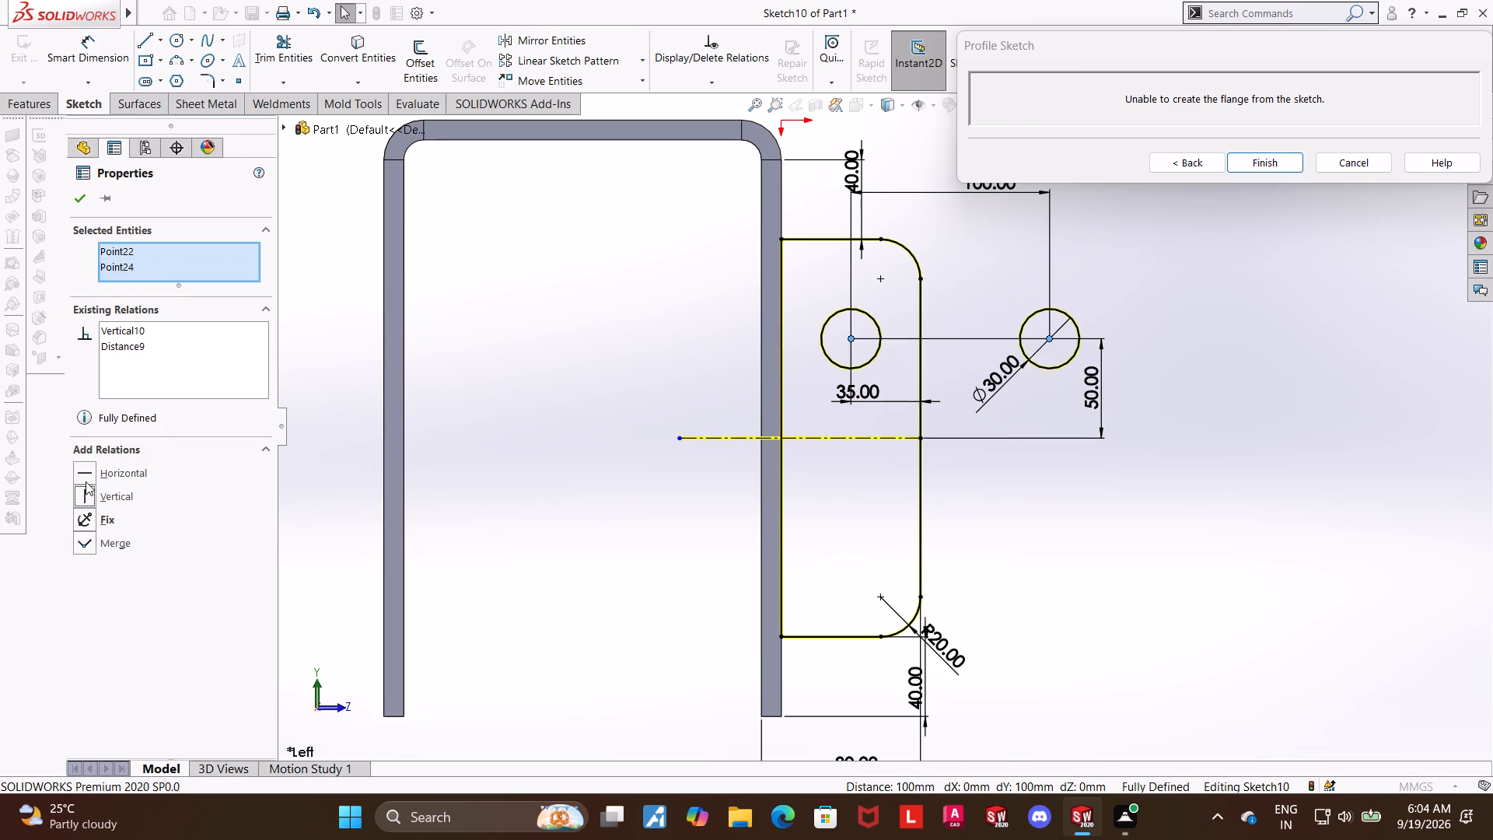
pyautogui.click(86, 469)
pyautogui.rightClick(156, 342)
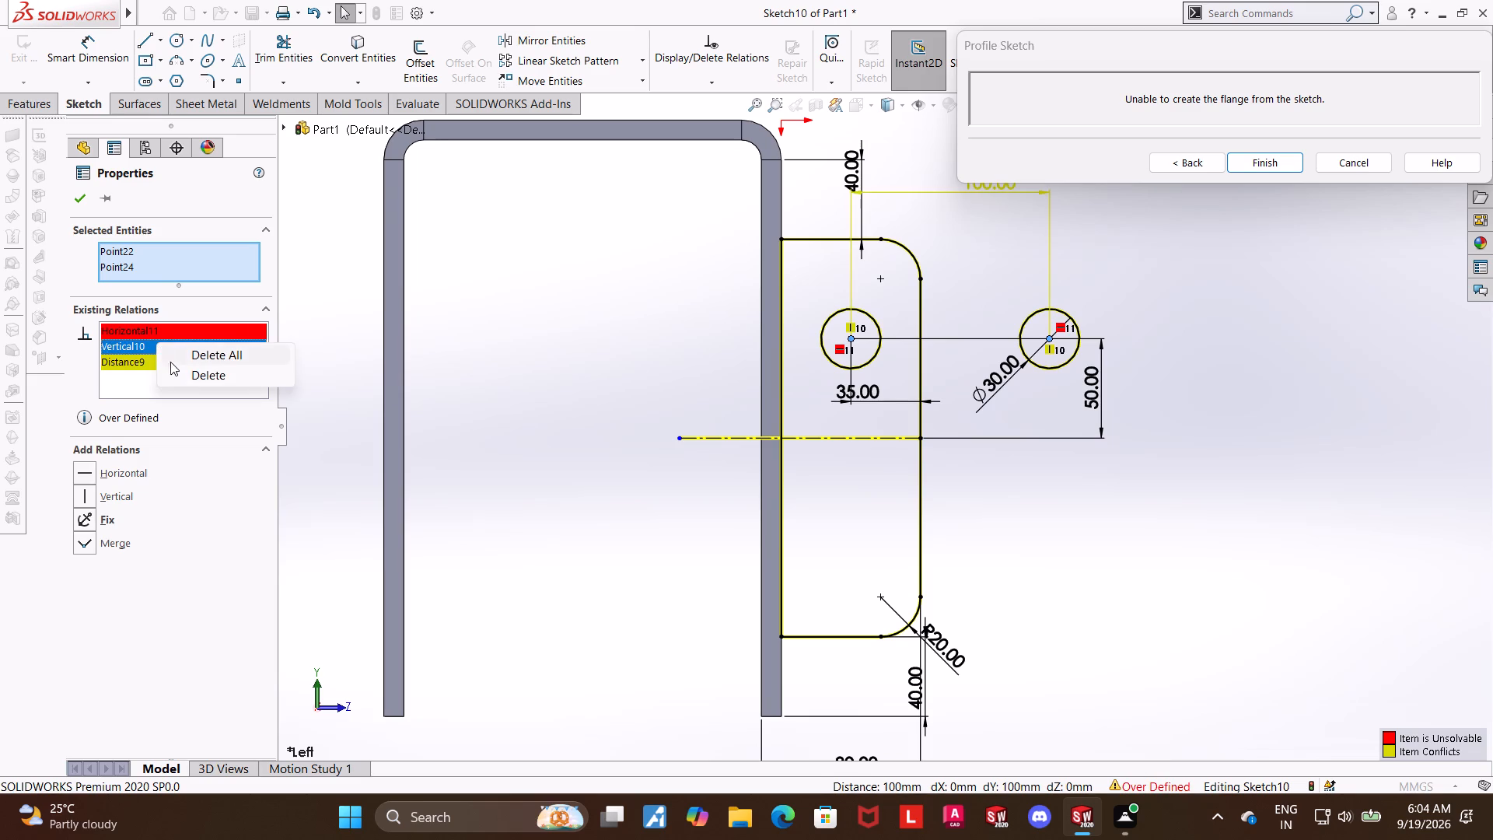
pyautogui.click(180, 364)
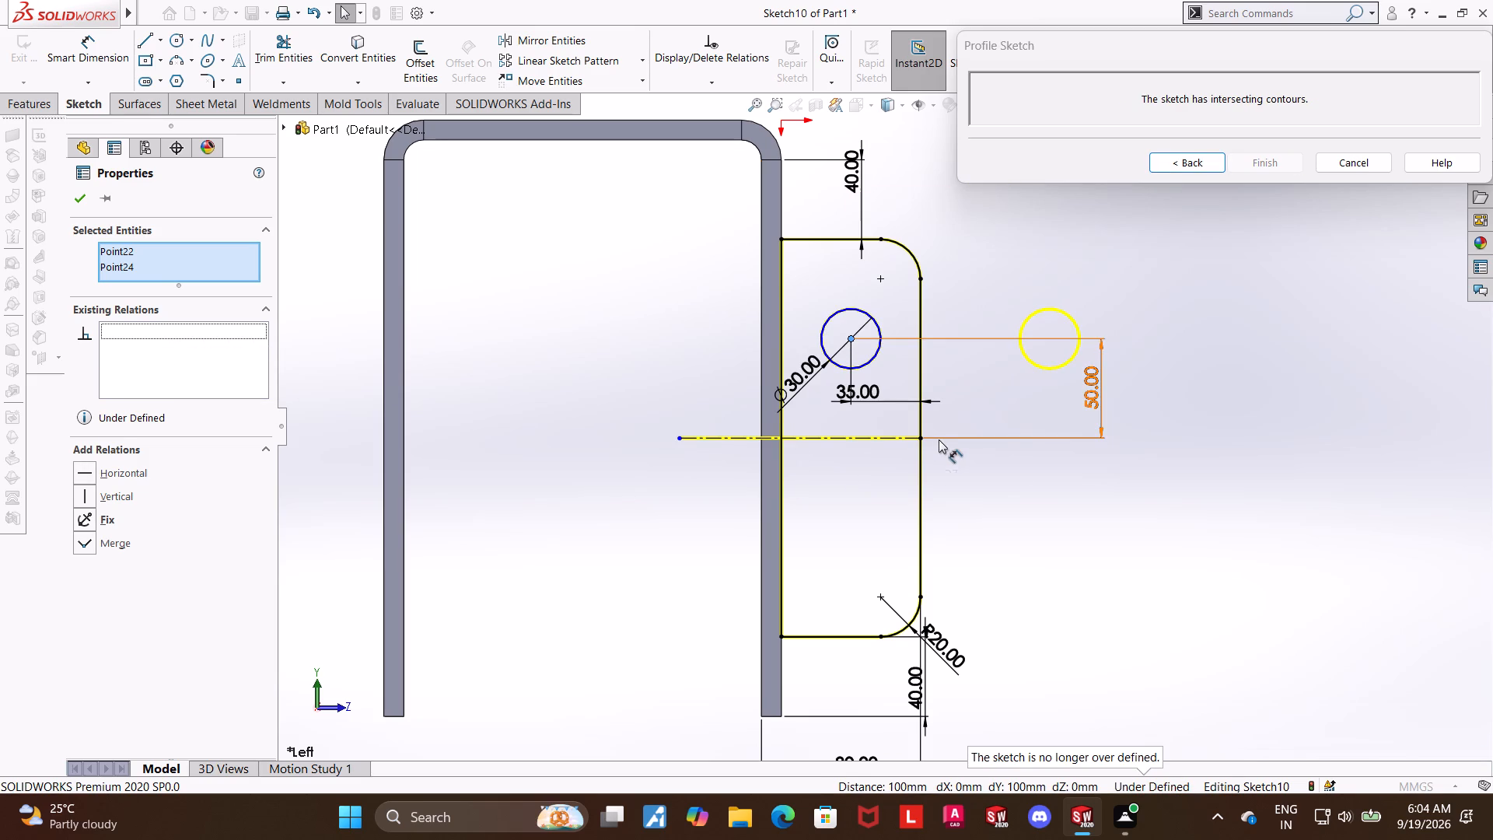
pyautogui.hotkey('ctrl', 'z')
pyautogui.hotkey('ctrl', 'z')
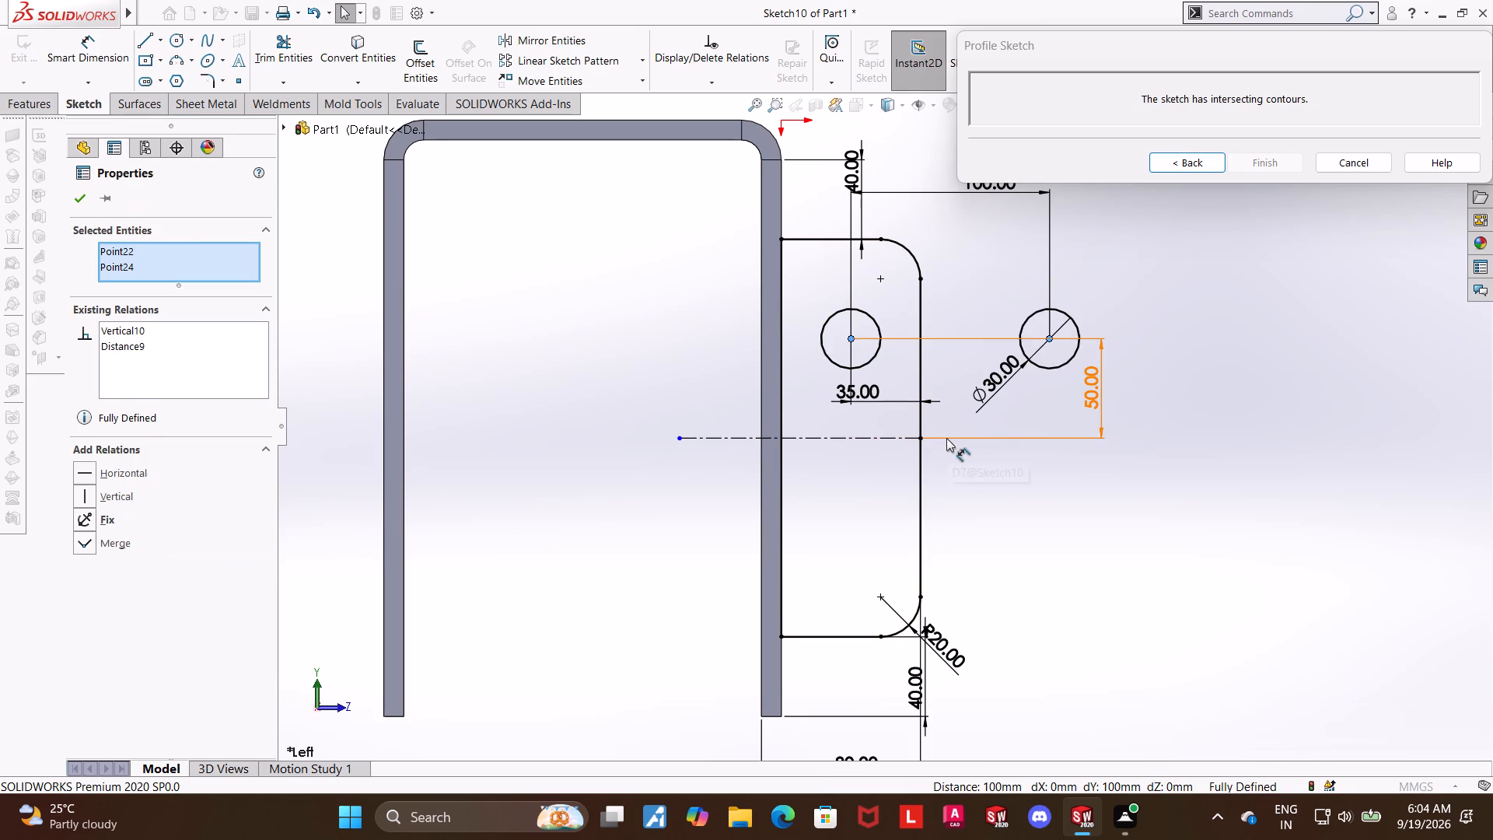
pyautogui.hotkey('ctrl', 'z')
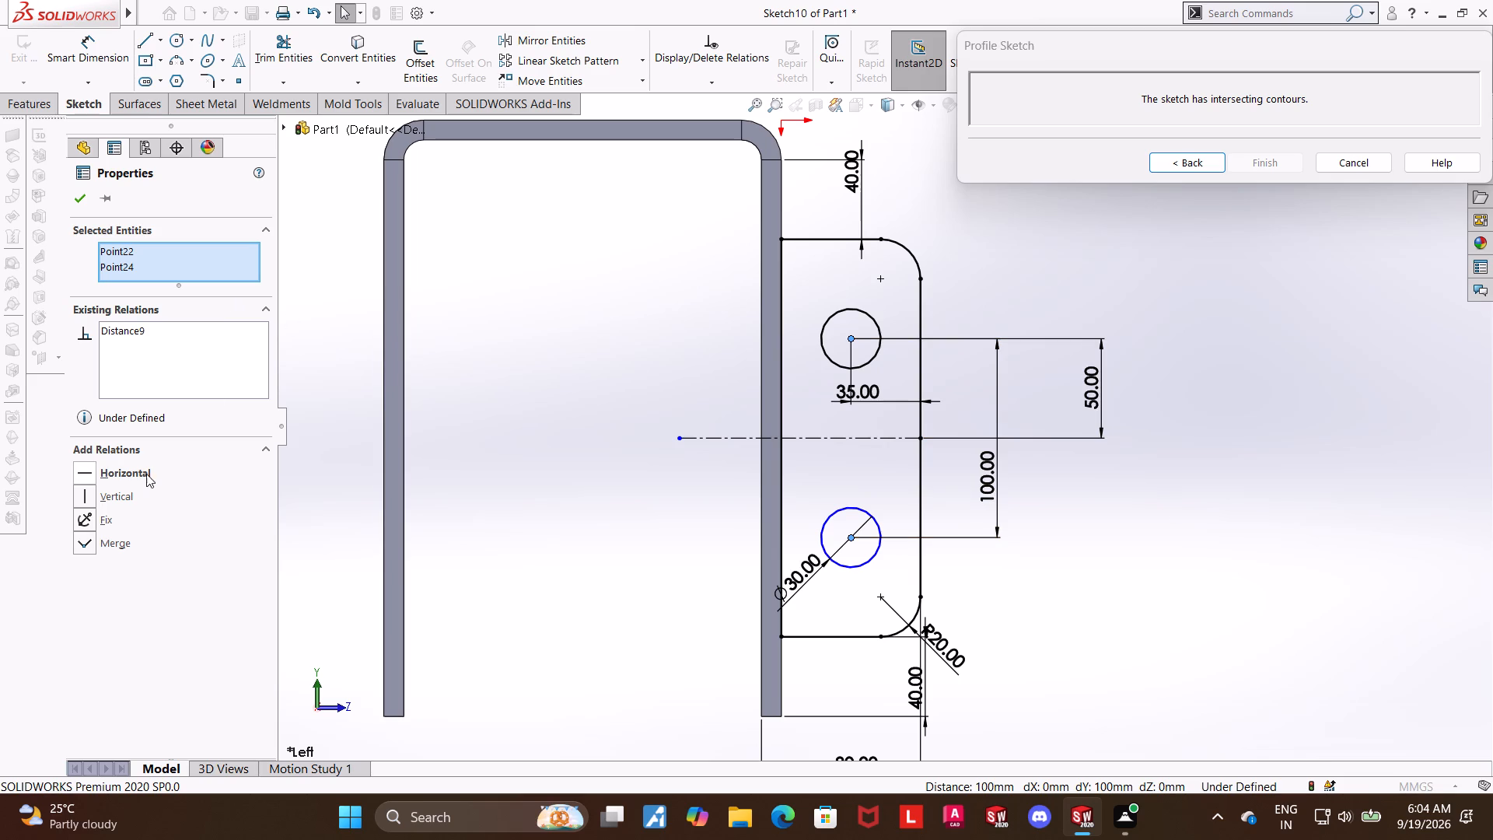
# Add a Horizontal relation between the centres of the upper and lower circles.
pyautogui.click(89, 475)
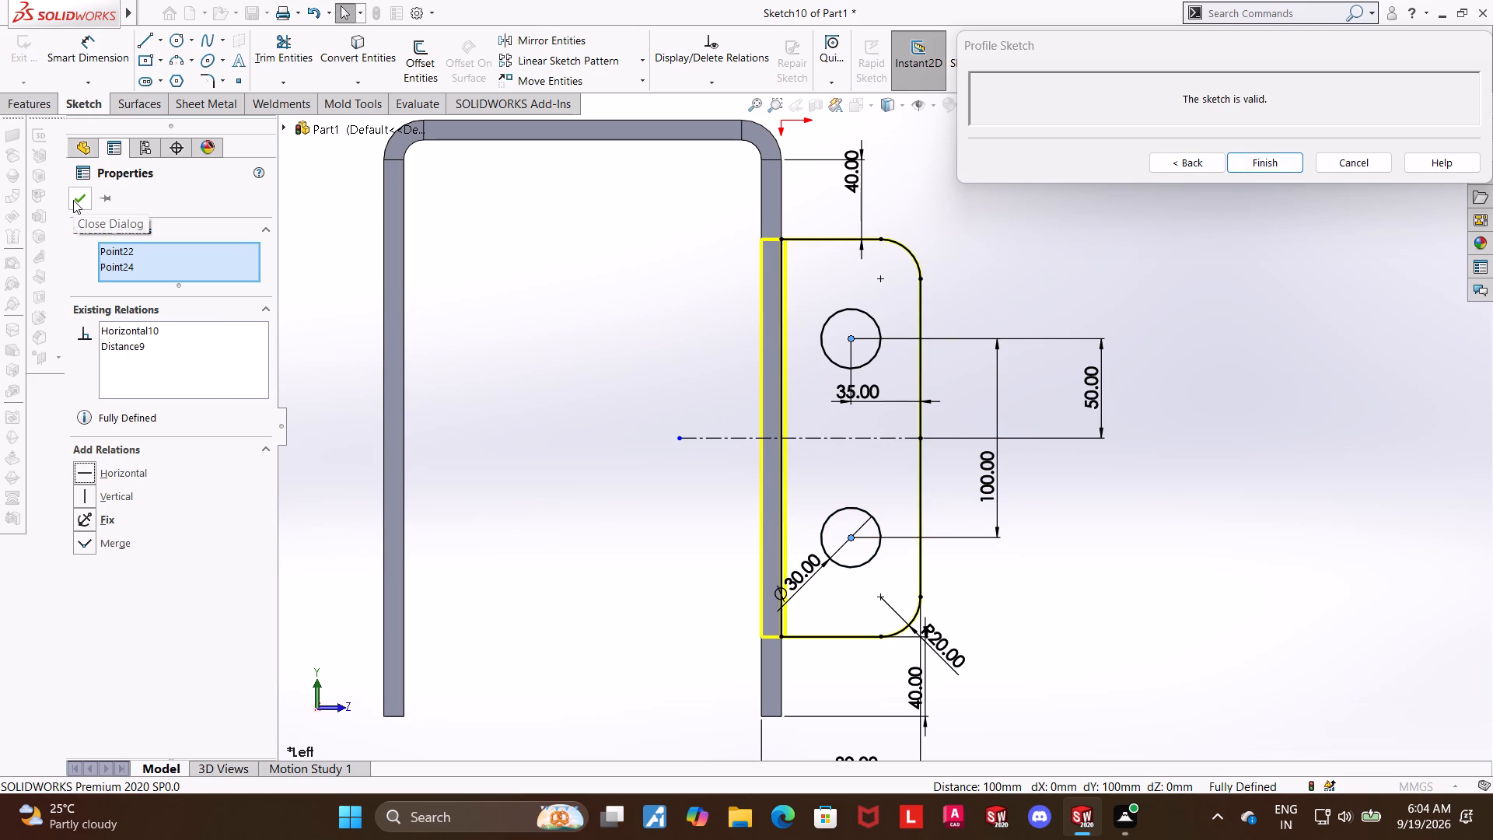
pyautogui.click(73, 200)
pyautogui.click(1162, 485)
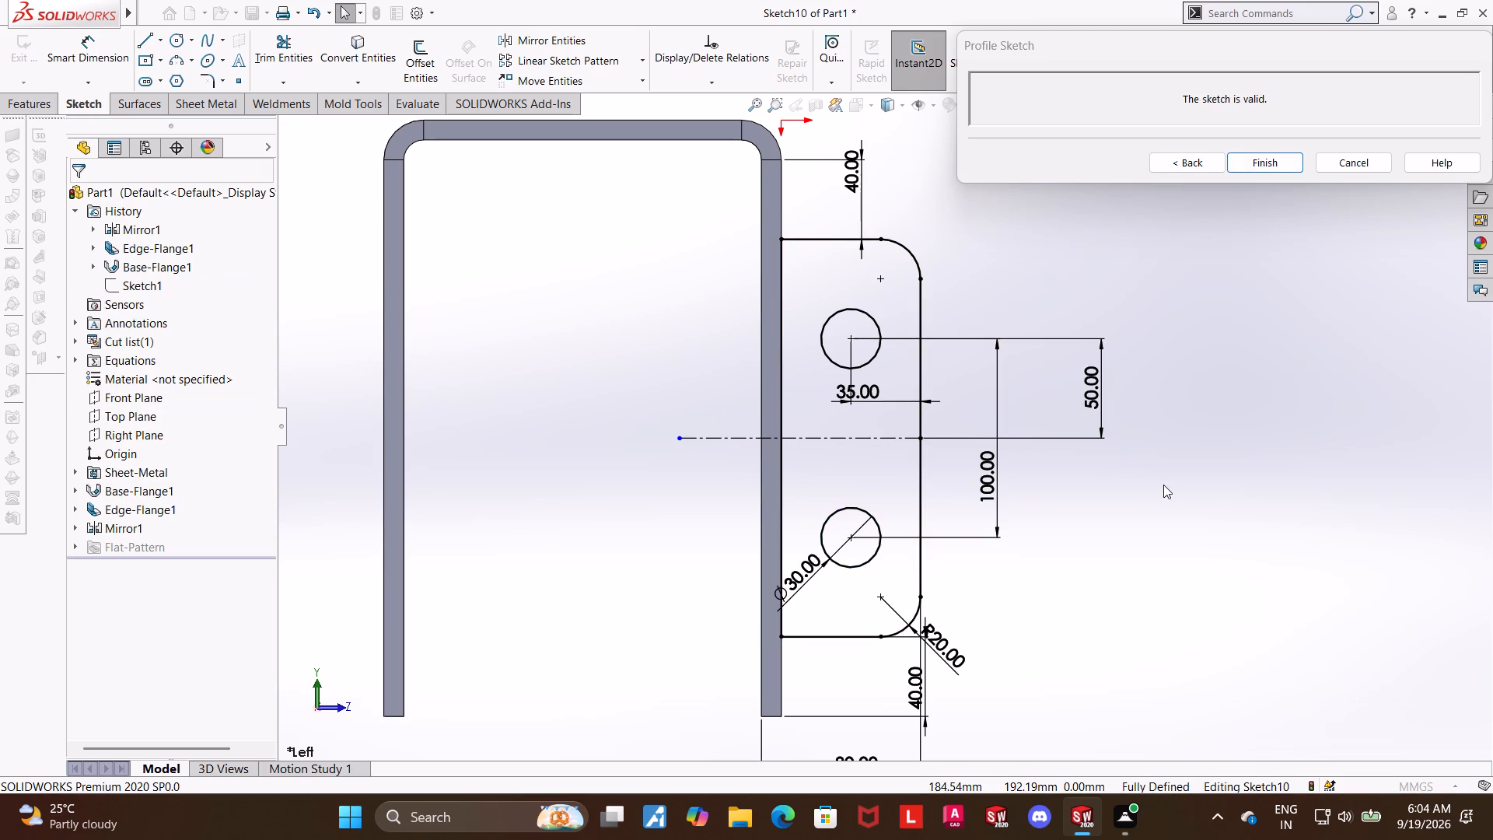
# Reposition the 35 mm dimension from between the two circles to above the profile.
pyautogui.scroll(3, 1163, 485)
pyautogui.scroll(-1, 1132, 464)
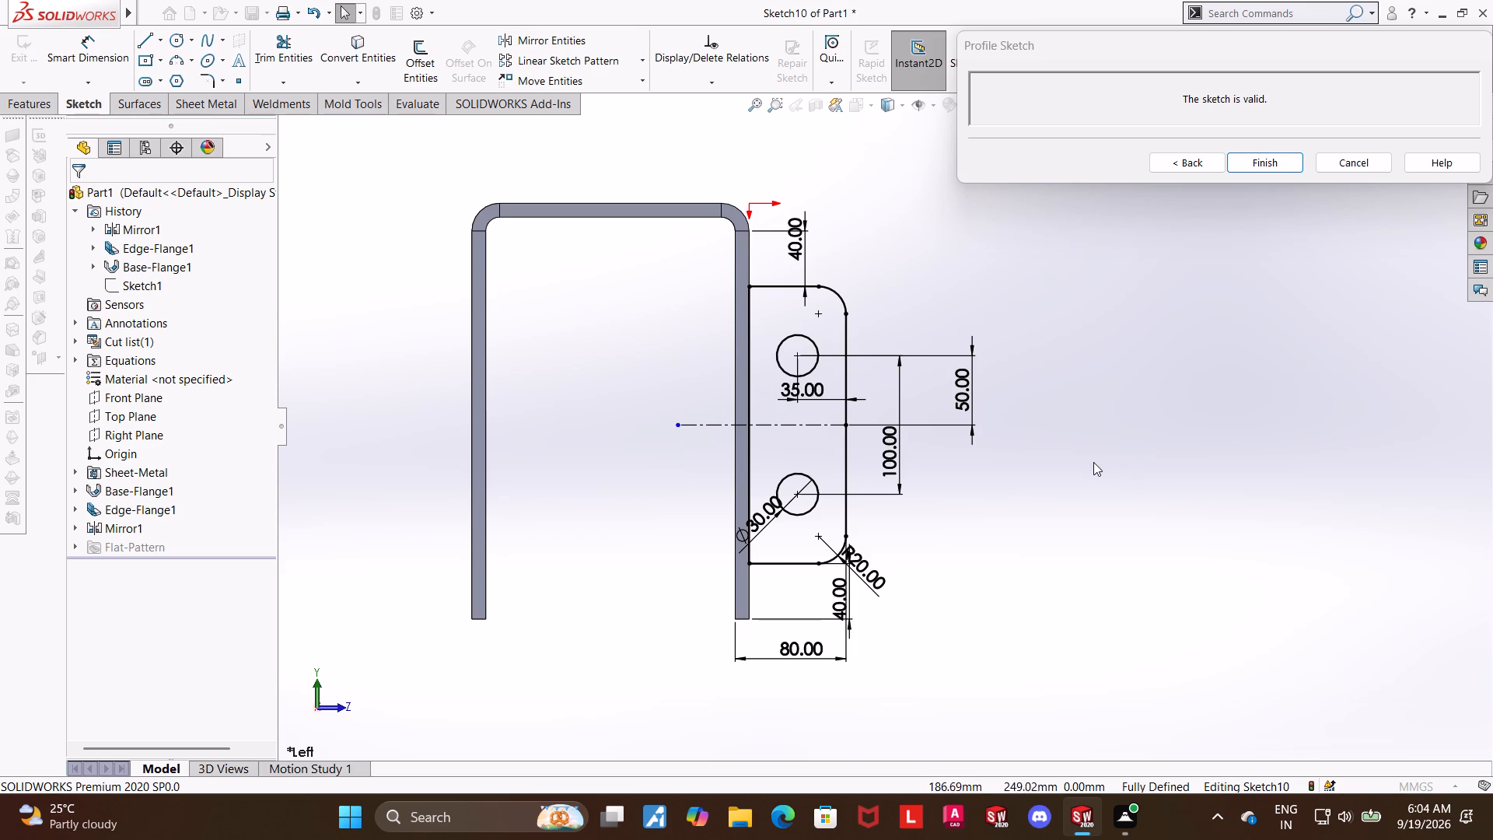
pyautogui.moveTo(807, 396); pyautogui.dragTo(819, 171)
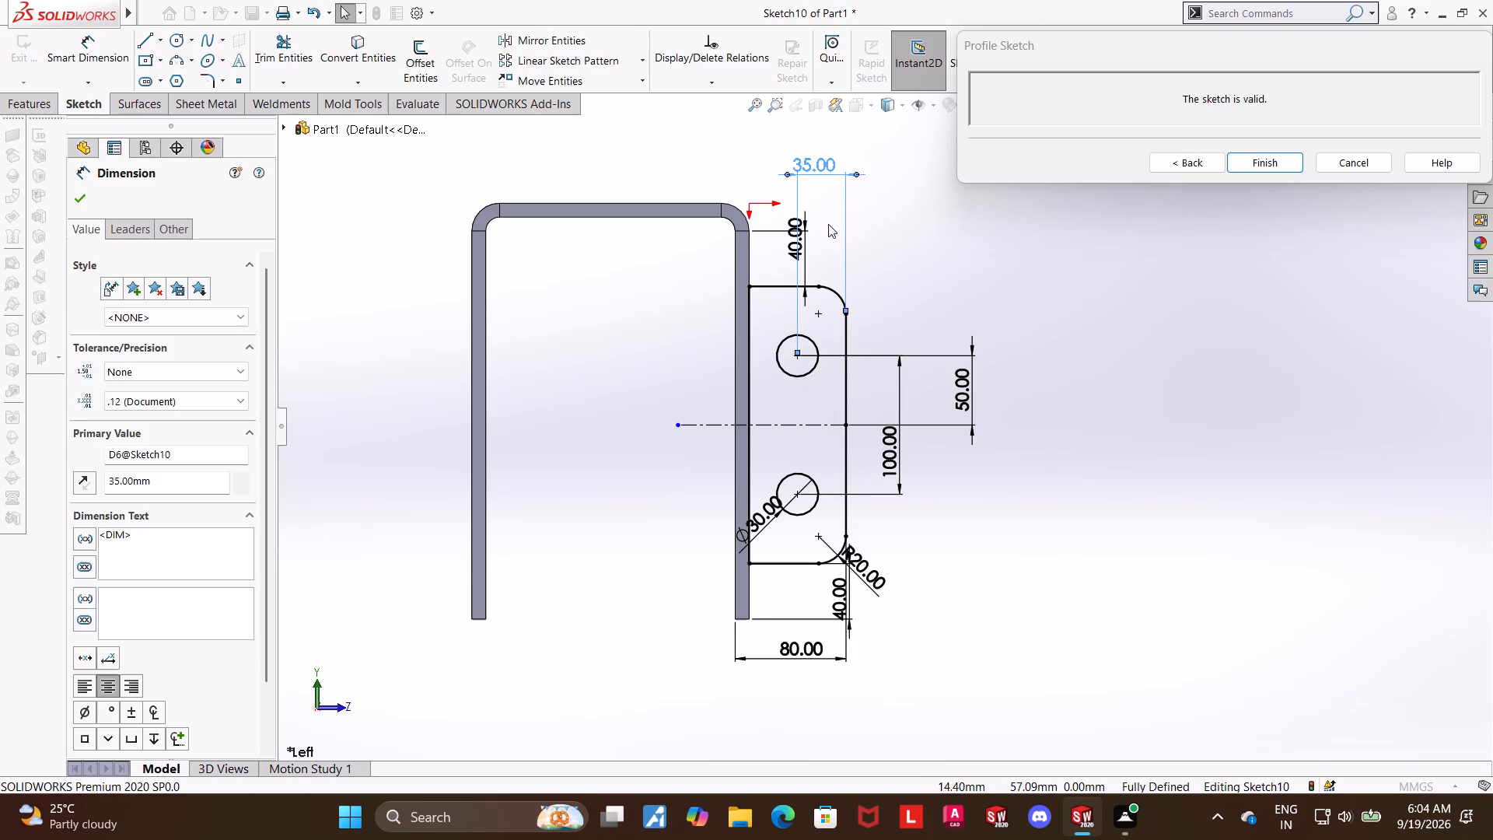
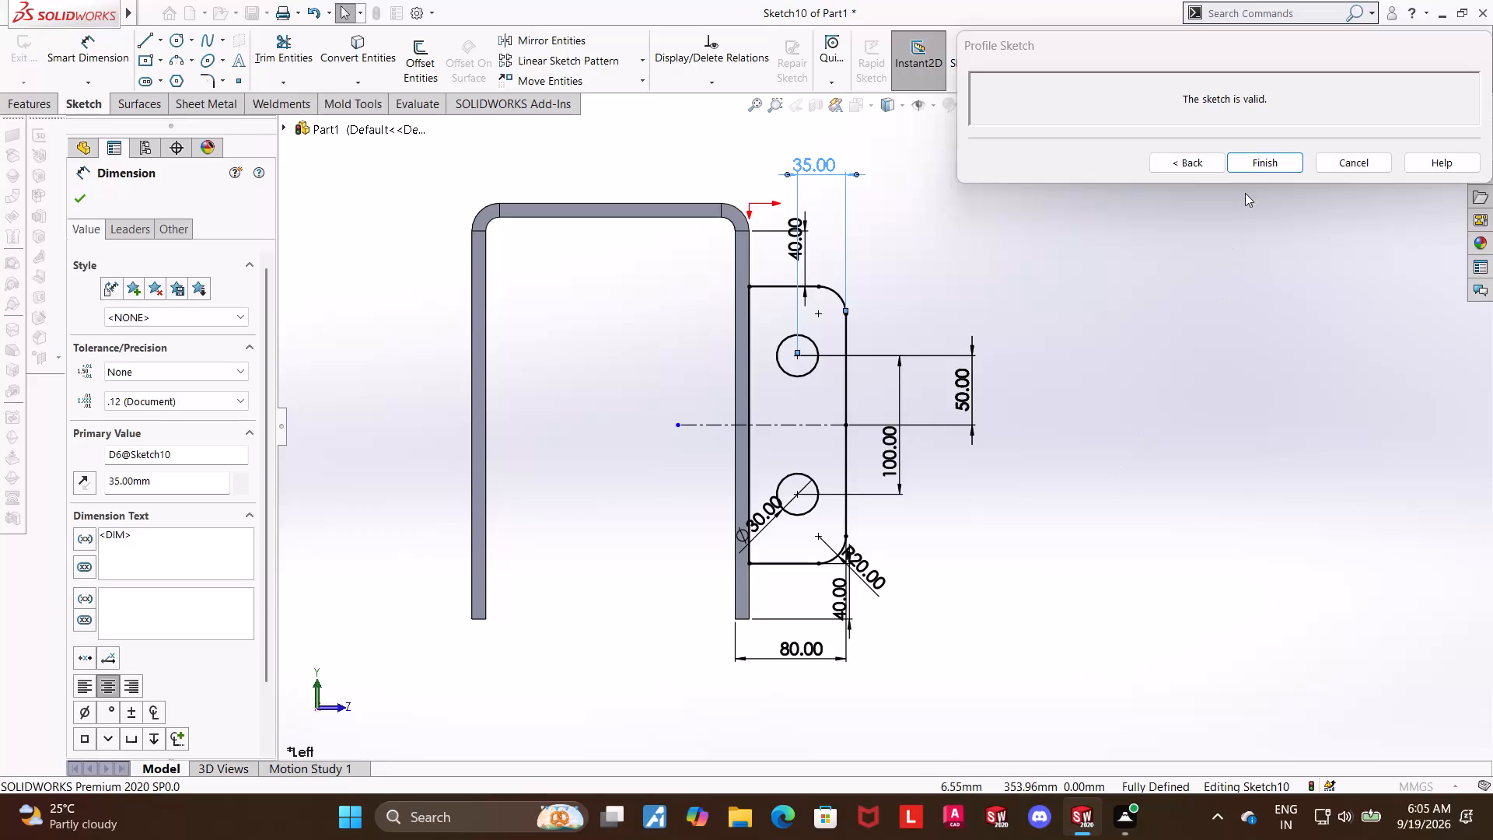
# Finish editing the mounting edge flange's profile sketch and rebuild the flange.
pyautogui.click(1260, 167)
# Edit the mounting edge flange to use a custom 10 mm bend radius and the Bend Outside flange position.
pyautogui.moveTo(1207, 392); pyautogui.dragTo(1159, 401, button='middle')
pyautogui.click(1100, 429)
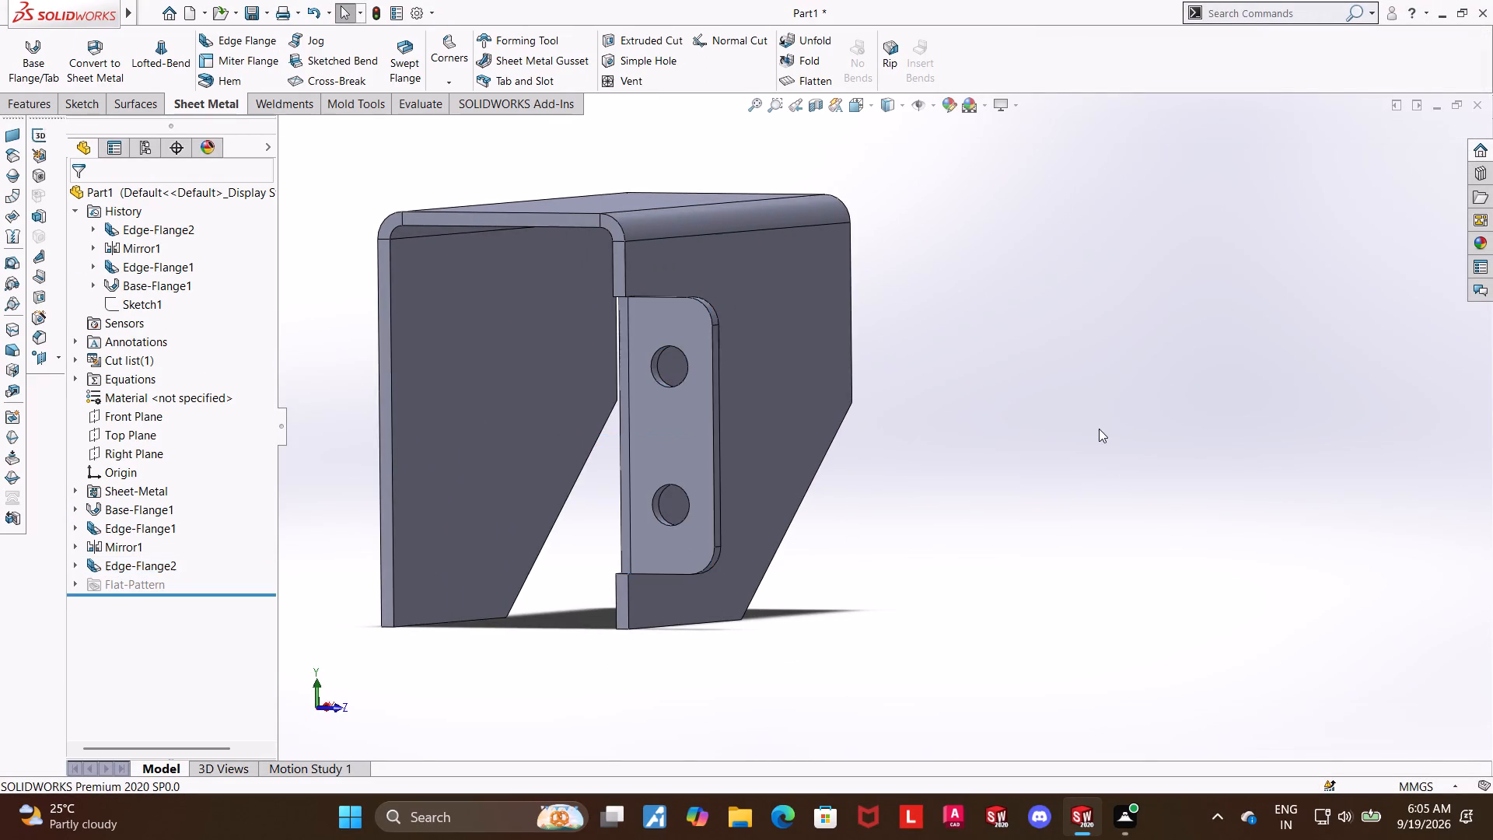
pyautogui.moveTo(1103, 424); pyautogui.dragTo(1007, 466, button='middle')
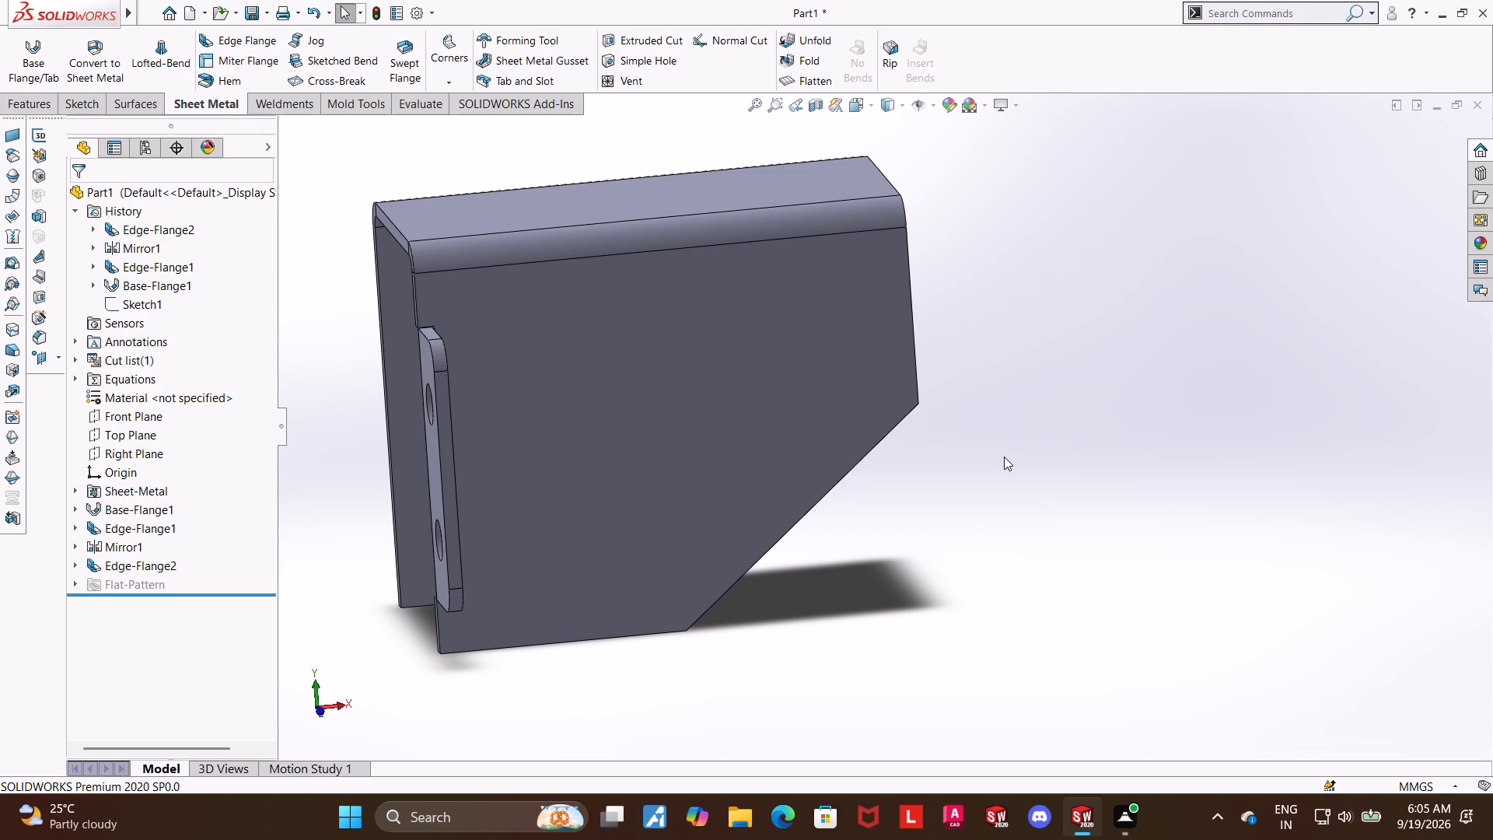
pyautogui.click(128, 570)
pyautogui.click(145, 521)
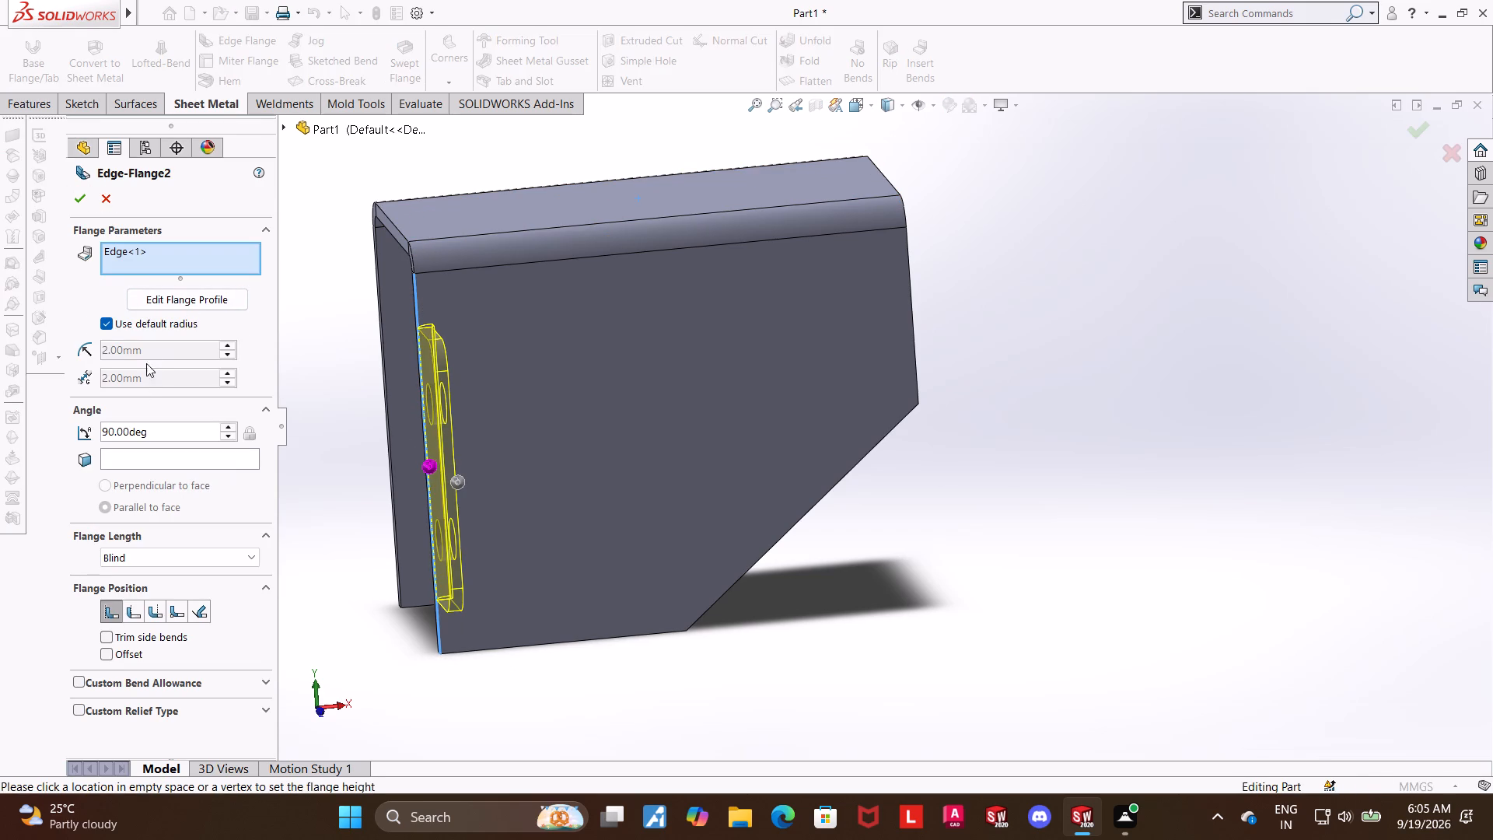
pyautogui.click(100, 321)
pyautogui.moveTo(145, 346); pyautogui.dragTo(0, 357)
pyautogui.press('1')
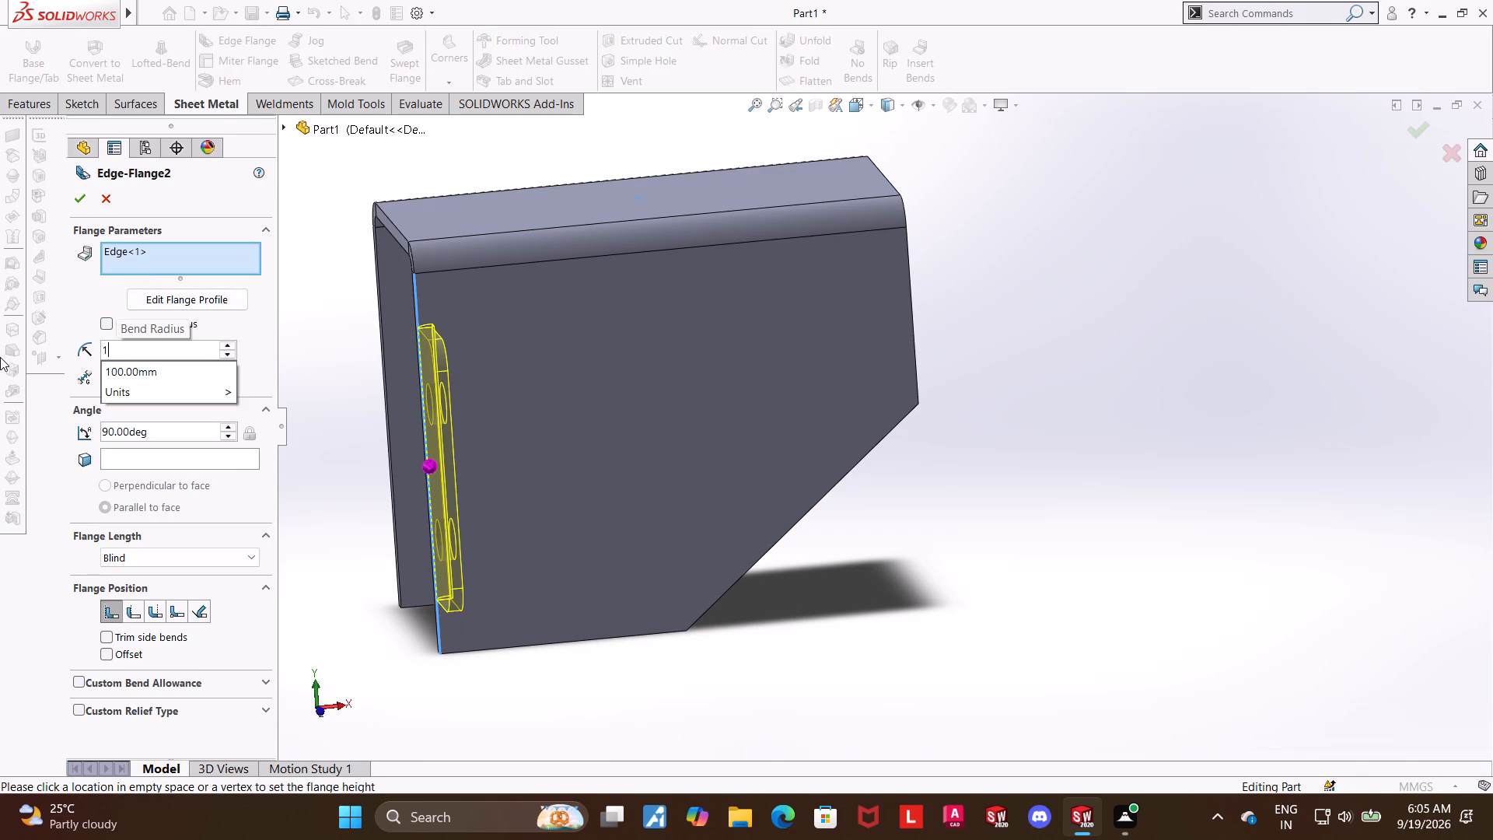
pyautogui.press('0')
pyautogui.press('Return')
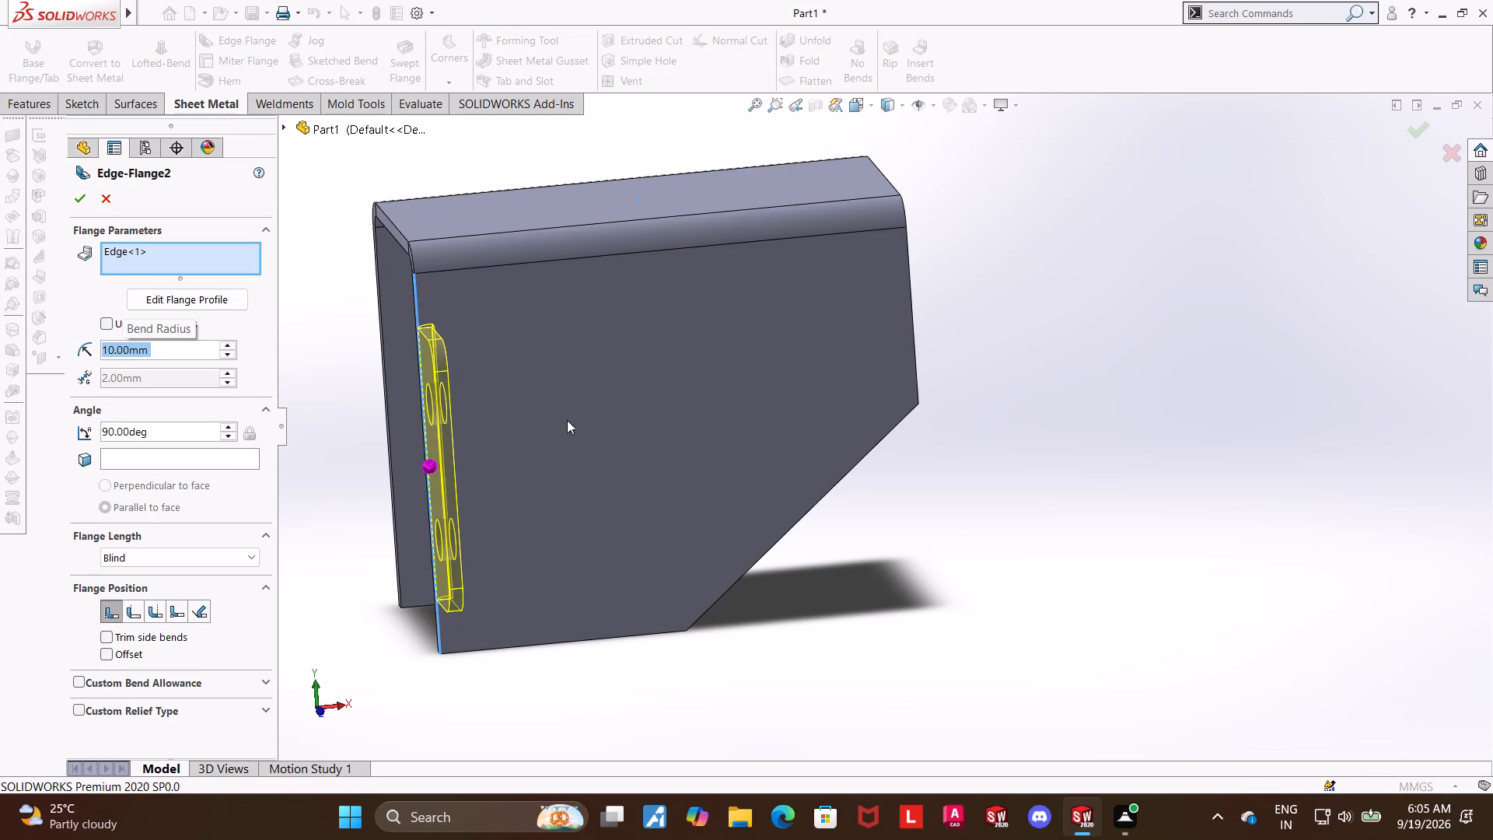
pyautogui.click(152, 612)
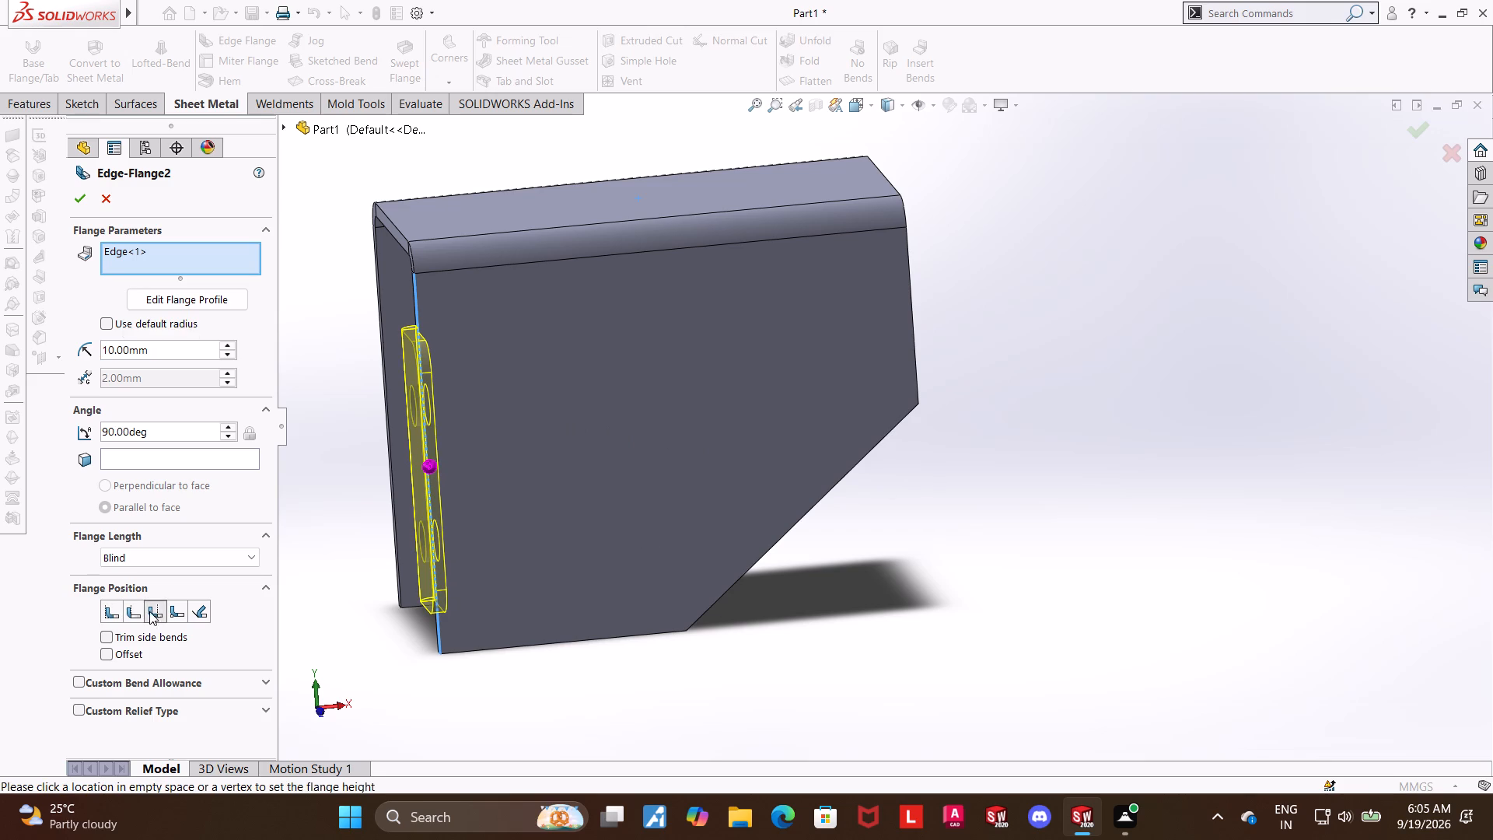
pyautogui.click(84, 205)
# Examine the mounting flange and its bend against the side flange from several directions.
pyautogui.click(1099, 411)
pyautogui.moveTo(1226, 415); pyautogui.dragTo(1220, 415)
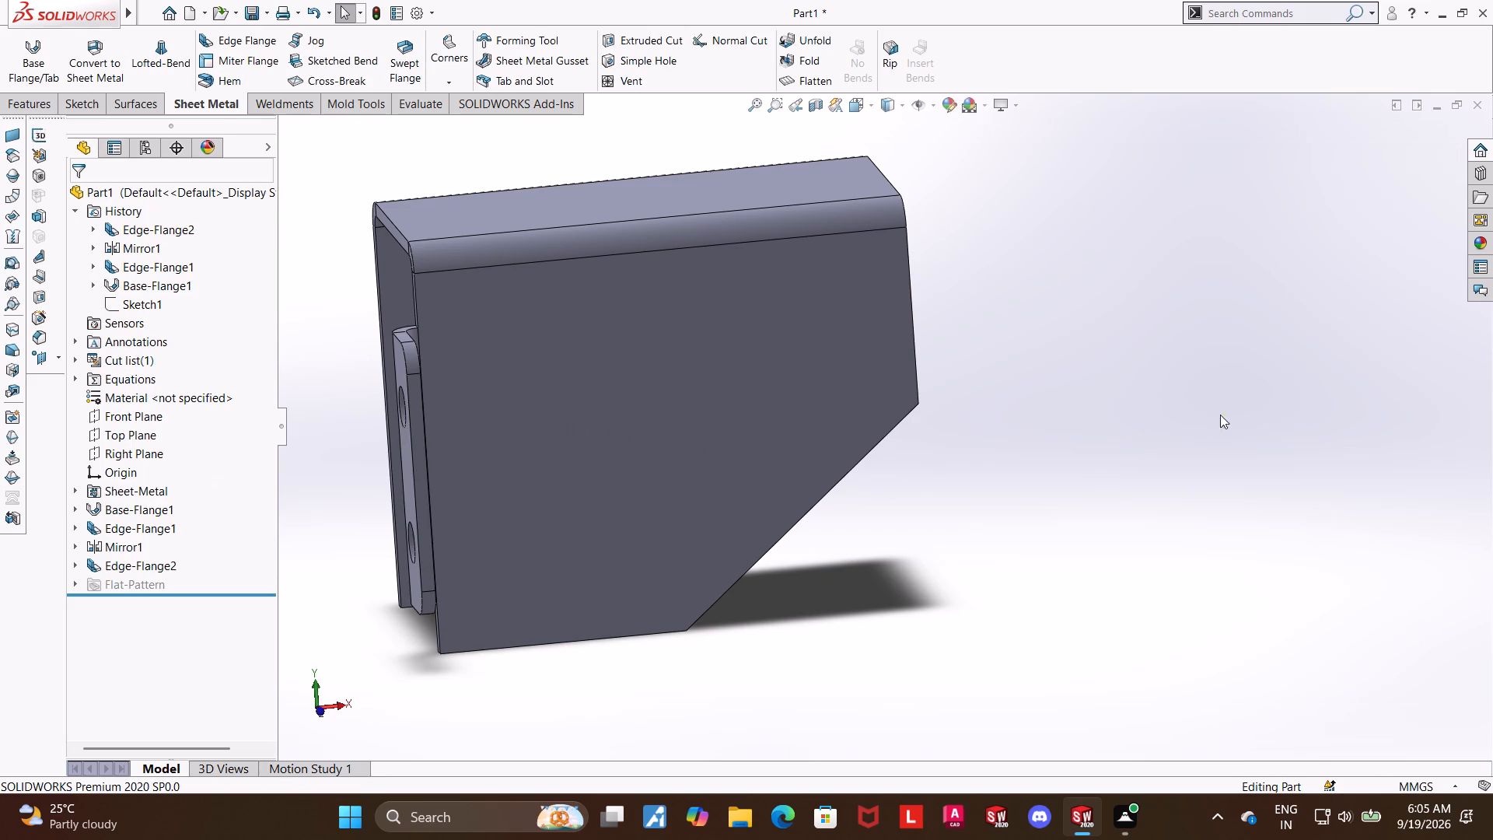
pyautogui.moveTo(1220, 415); pyautogui.dragTo(1215, 415)
pyautogui.moveTo(1204, 414); pyautogui.dragTo(1170, 433, button='middle')
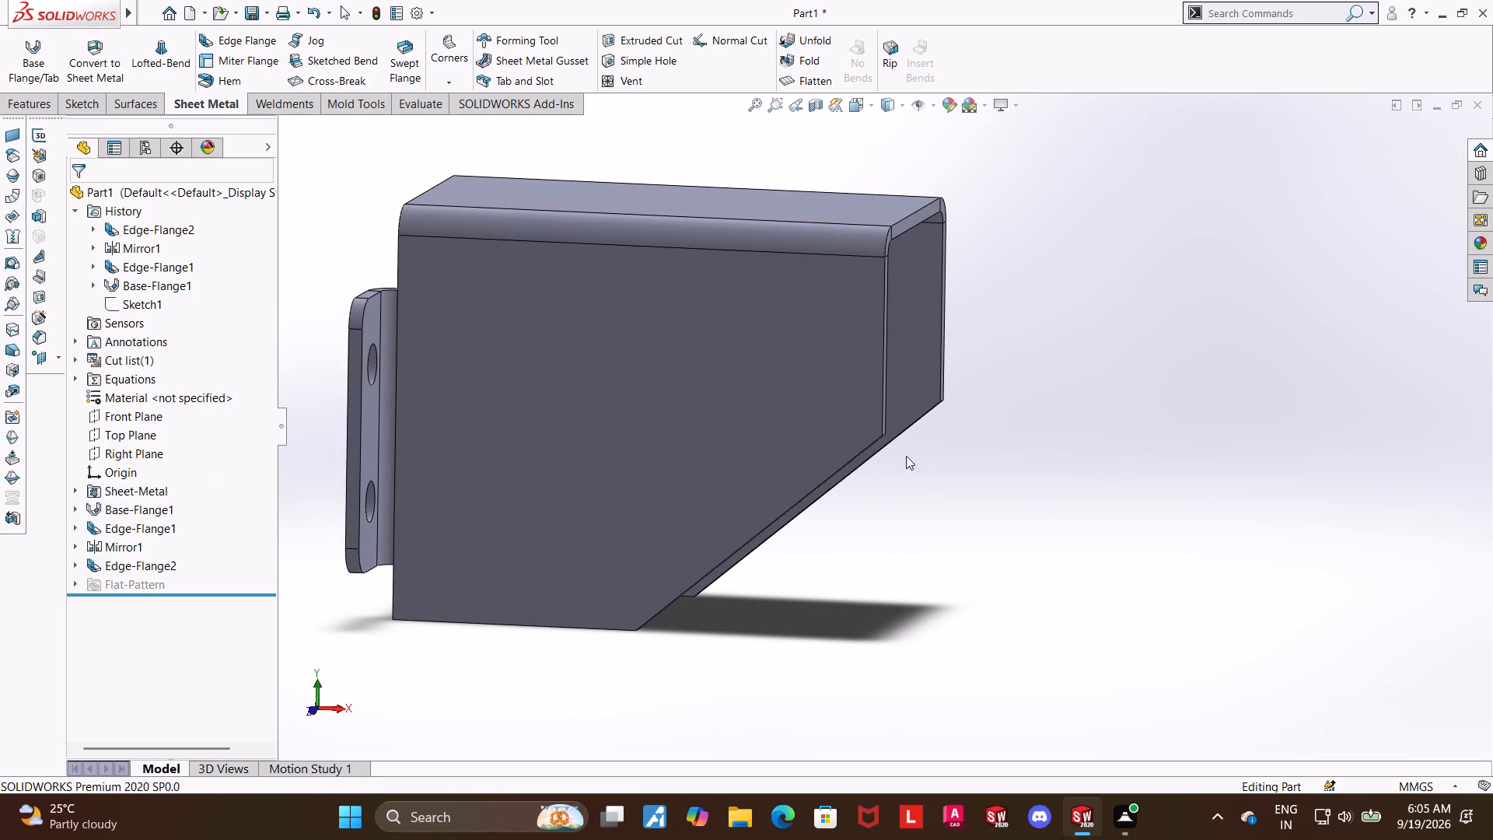
pyautogui.scroll(2, 494, 443)
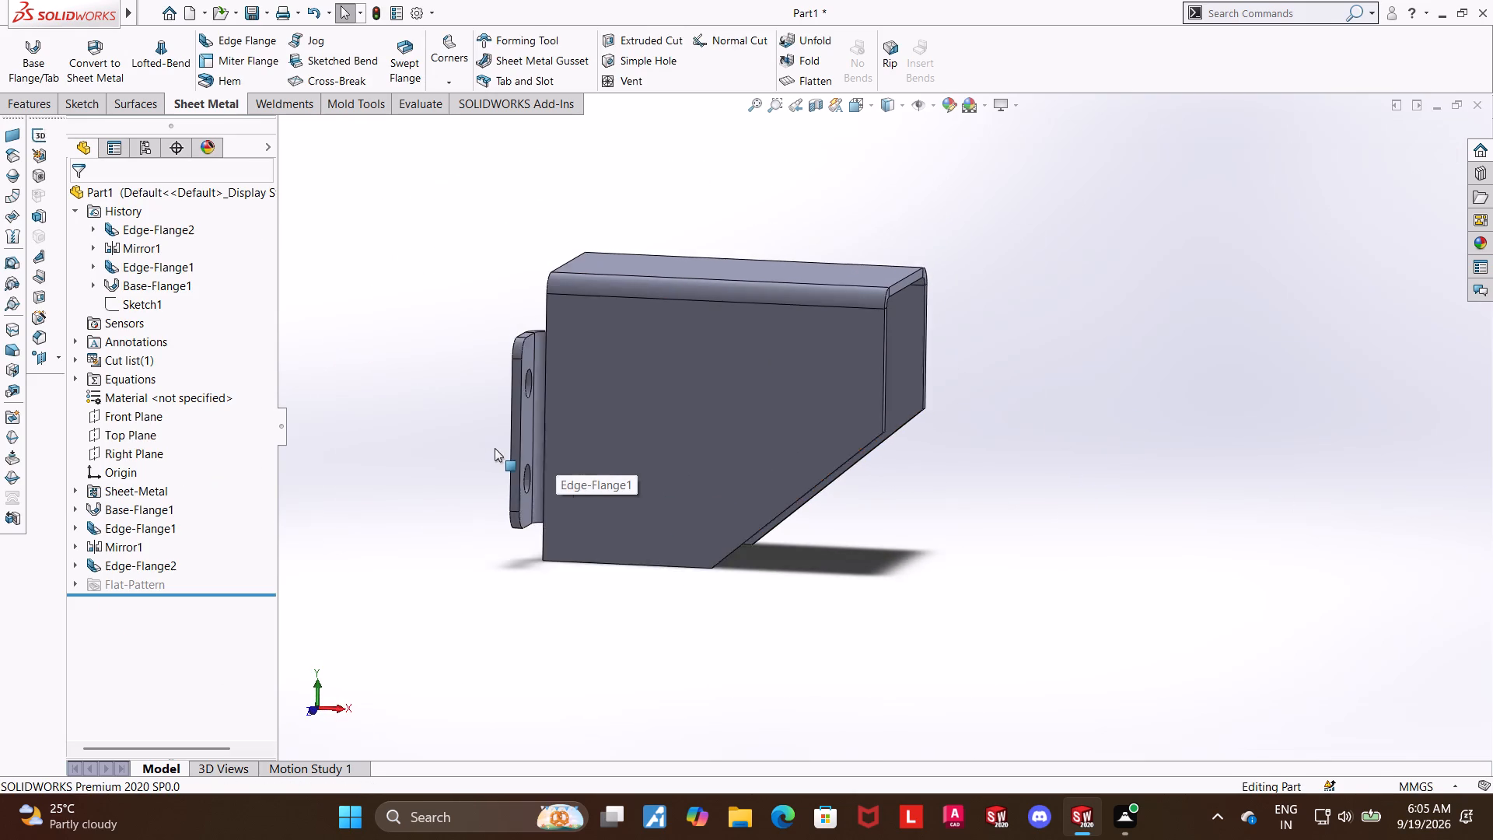
pyautogui.scroll(-3, 495, 448)
pyautogui.moveTo(1211, 591); pyautogui.dragTo(1309, 600, button='middle')
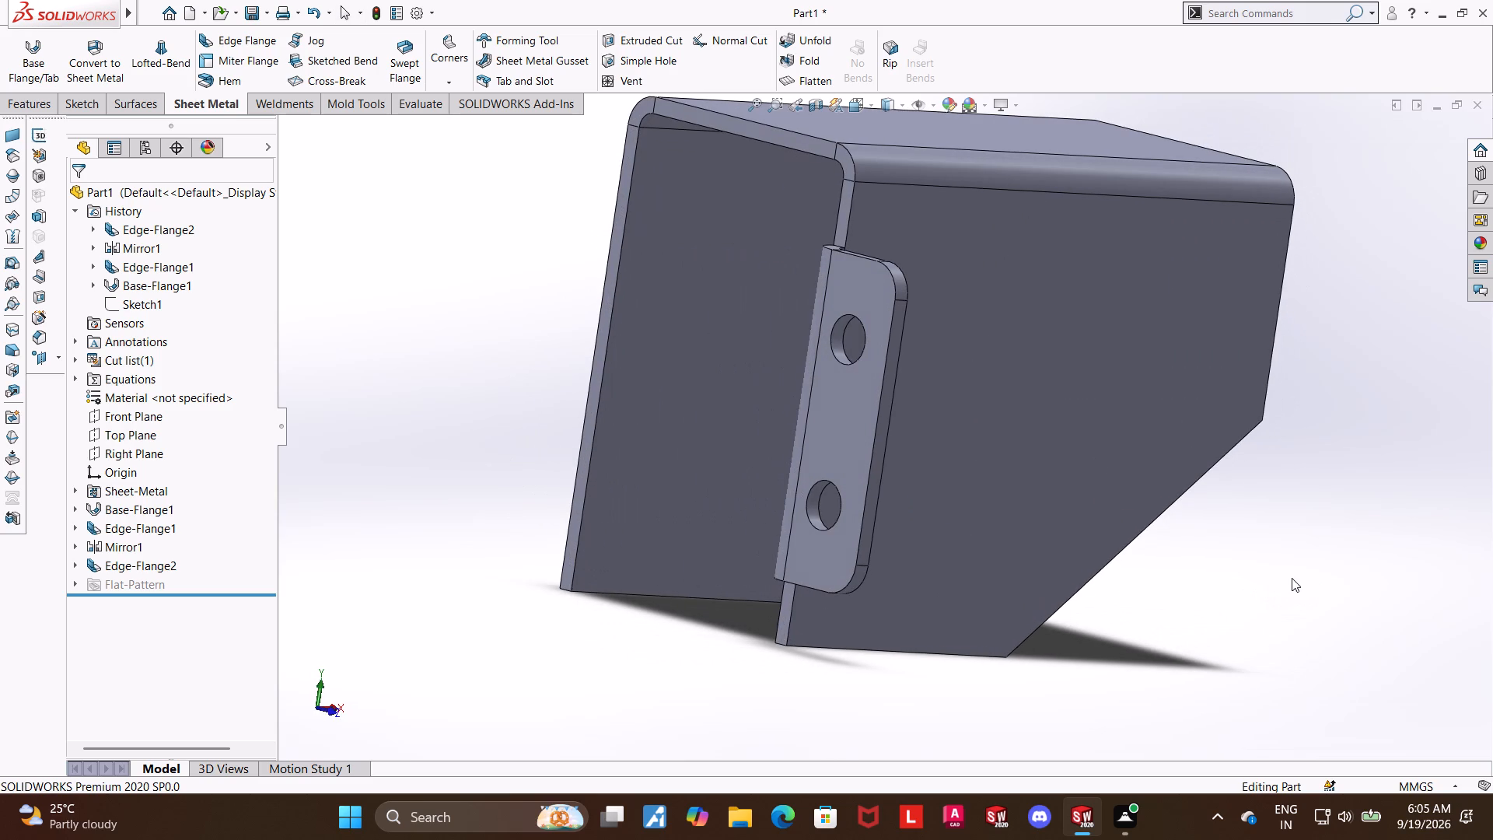
pyautogui.scroll(5, 1347, 527)
pyautogui.moveTo(1307, 485); pyautogui.dragTo(1090, 455, button='middle')
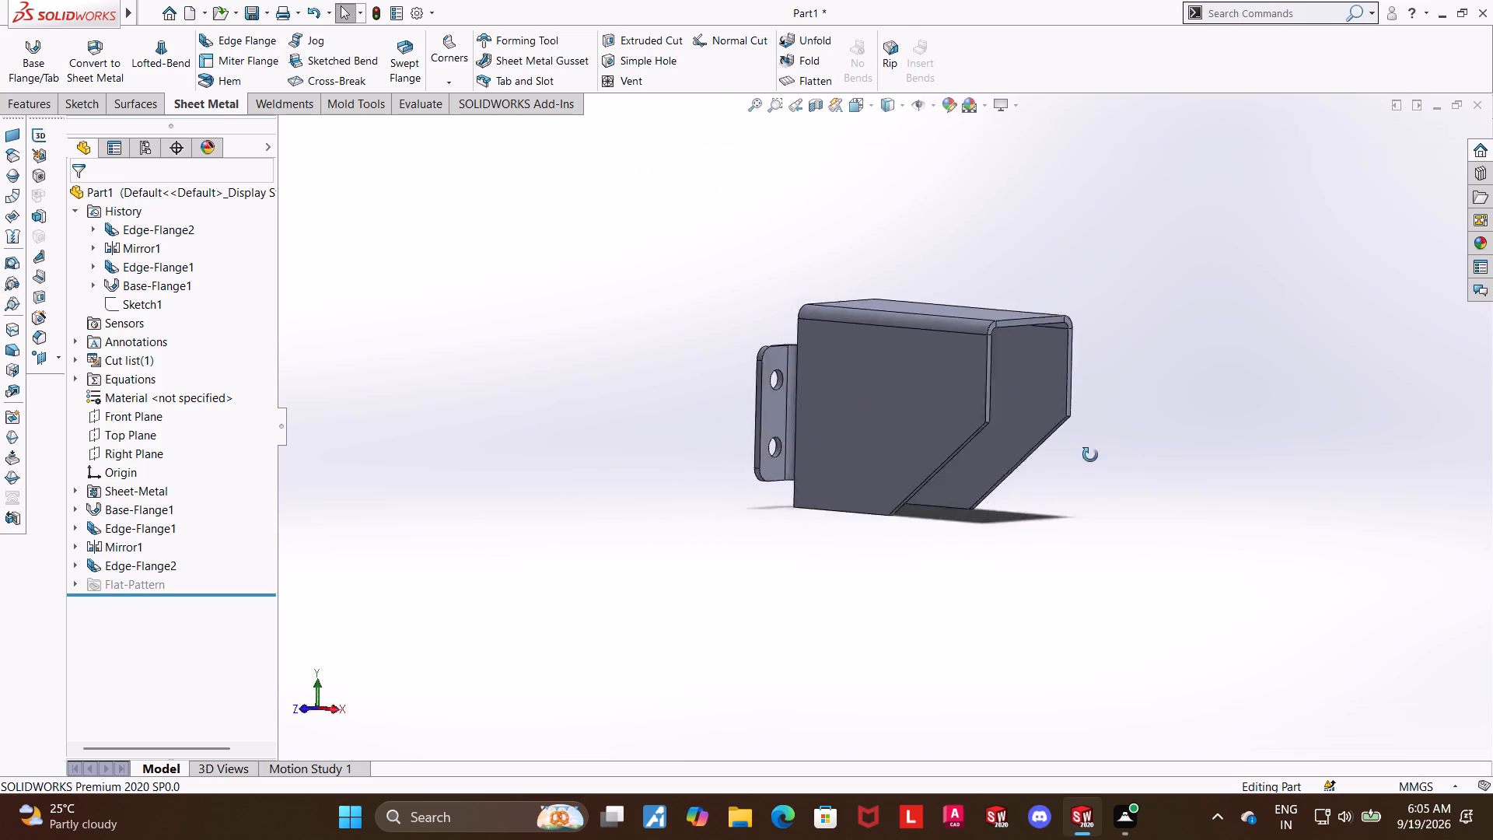
pyautogui.moveTo(1090, 455); pyautogui.dragTo(1176, 484, button='middle')
pyautogui.scroll(-2, 1100, 301)
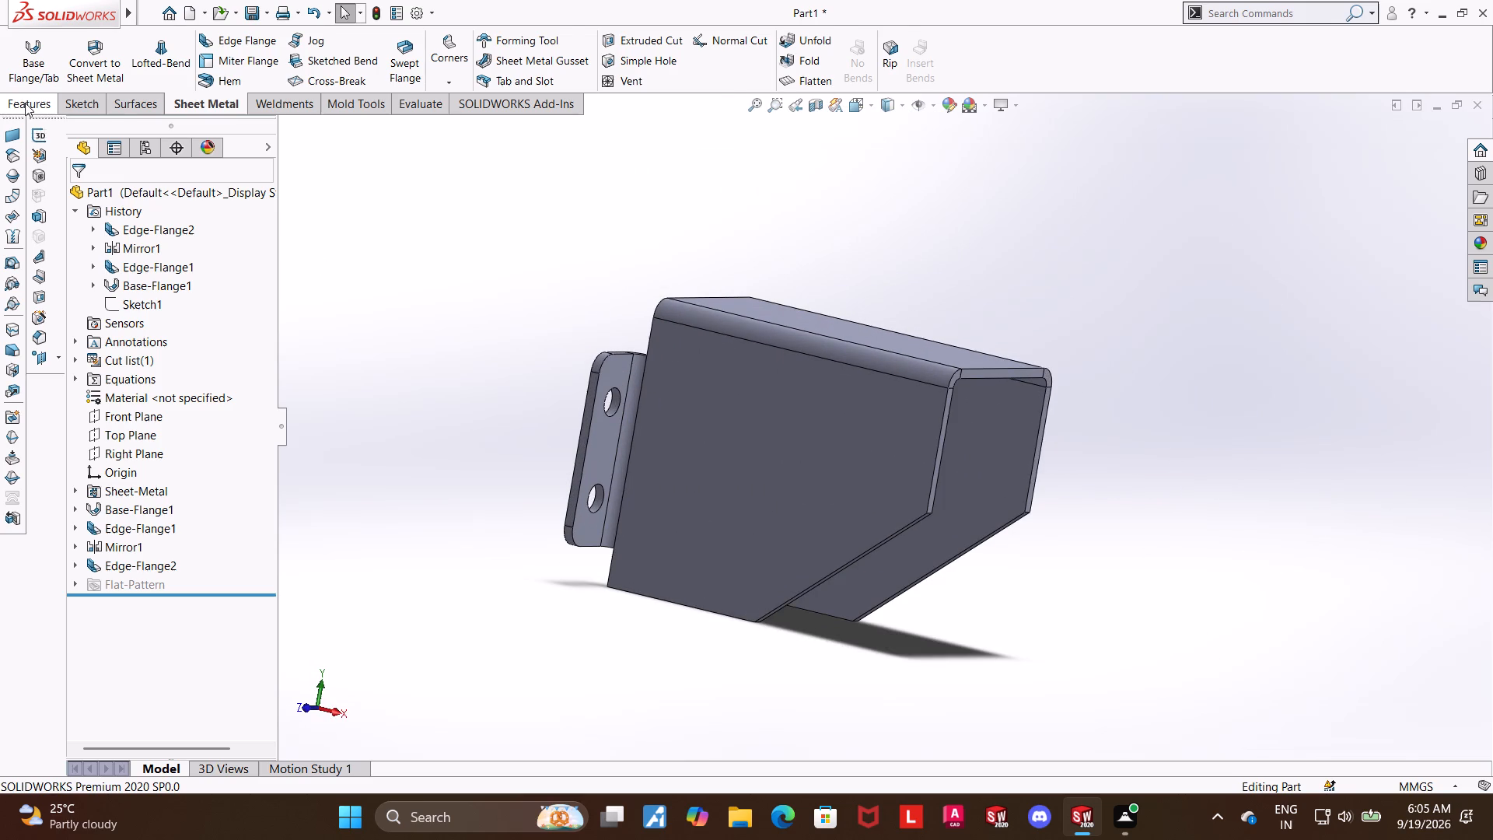
# Mirror the mounting edge flange, Edge-Flange2, about the Front Plane onto the opposite side flange.
pyautogui.click(25, 103)
pyautogui.click(677, 78)
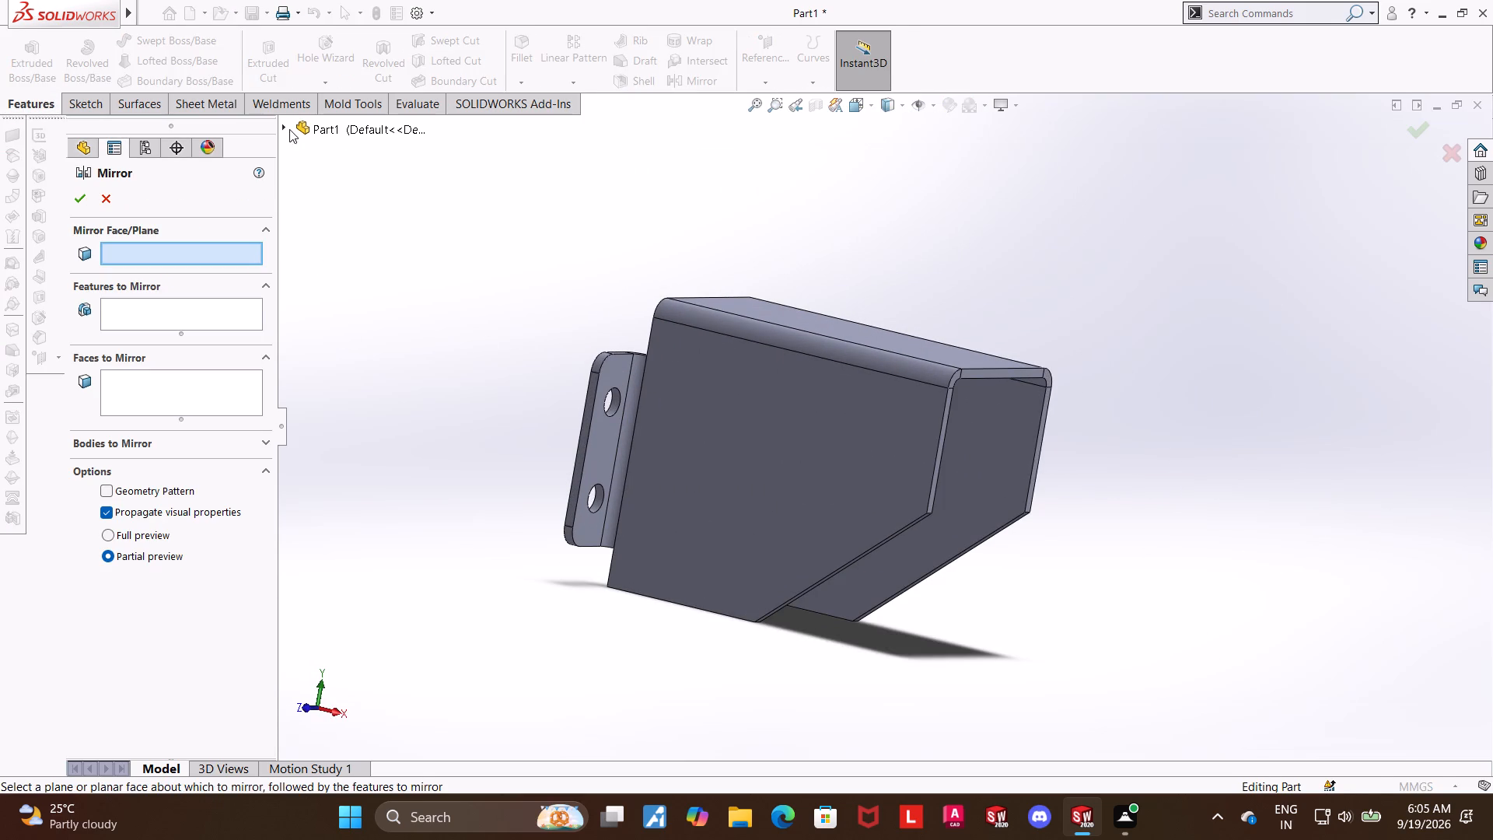
pyautogui.click(285, 126)
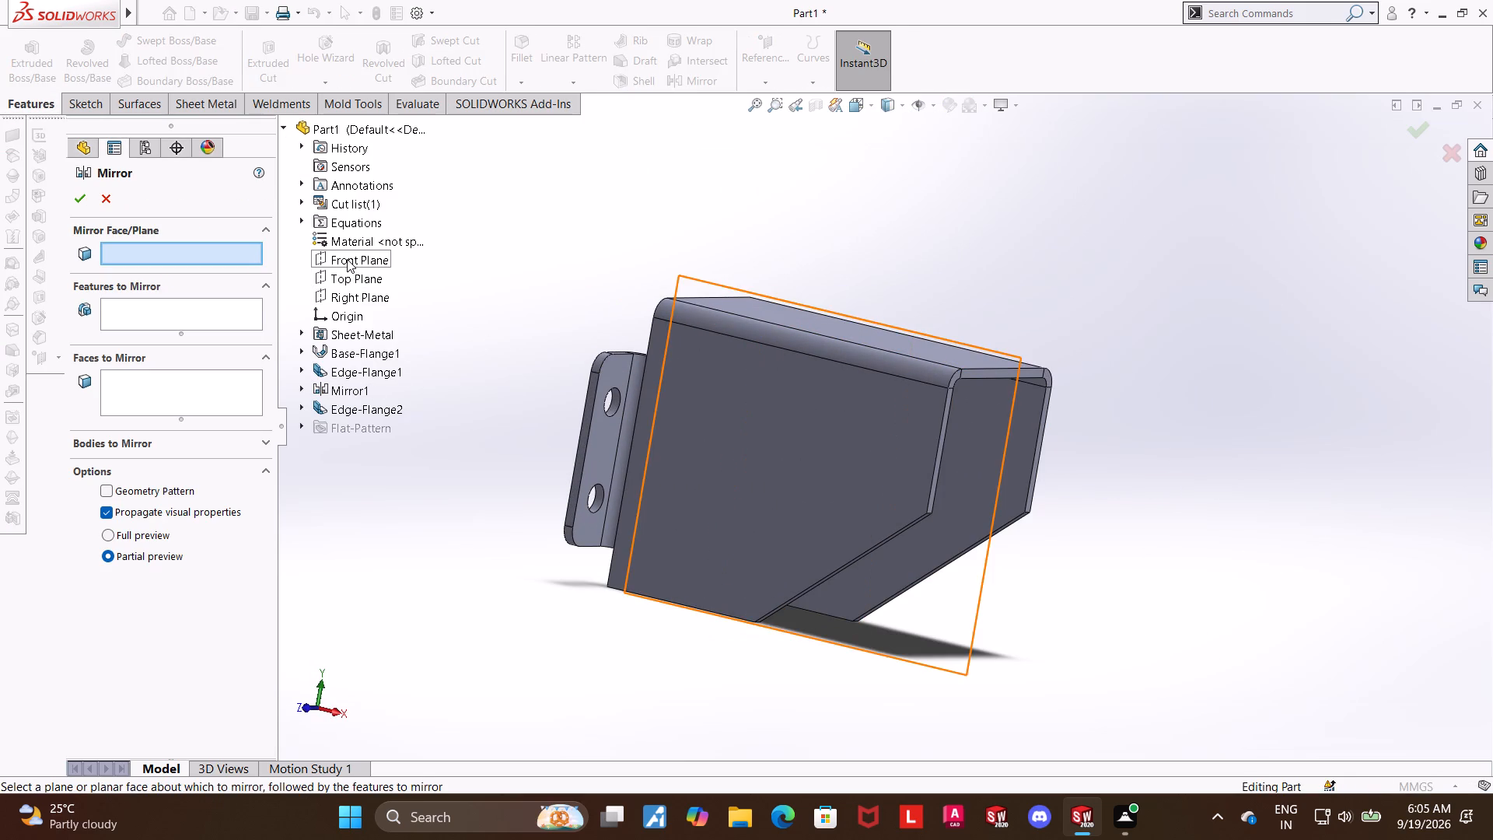
pyautogui.click(347, 258)
pyautogui.moveTo(623, 225); pyautogui.dragTo(597, 233, button='middle')
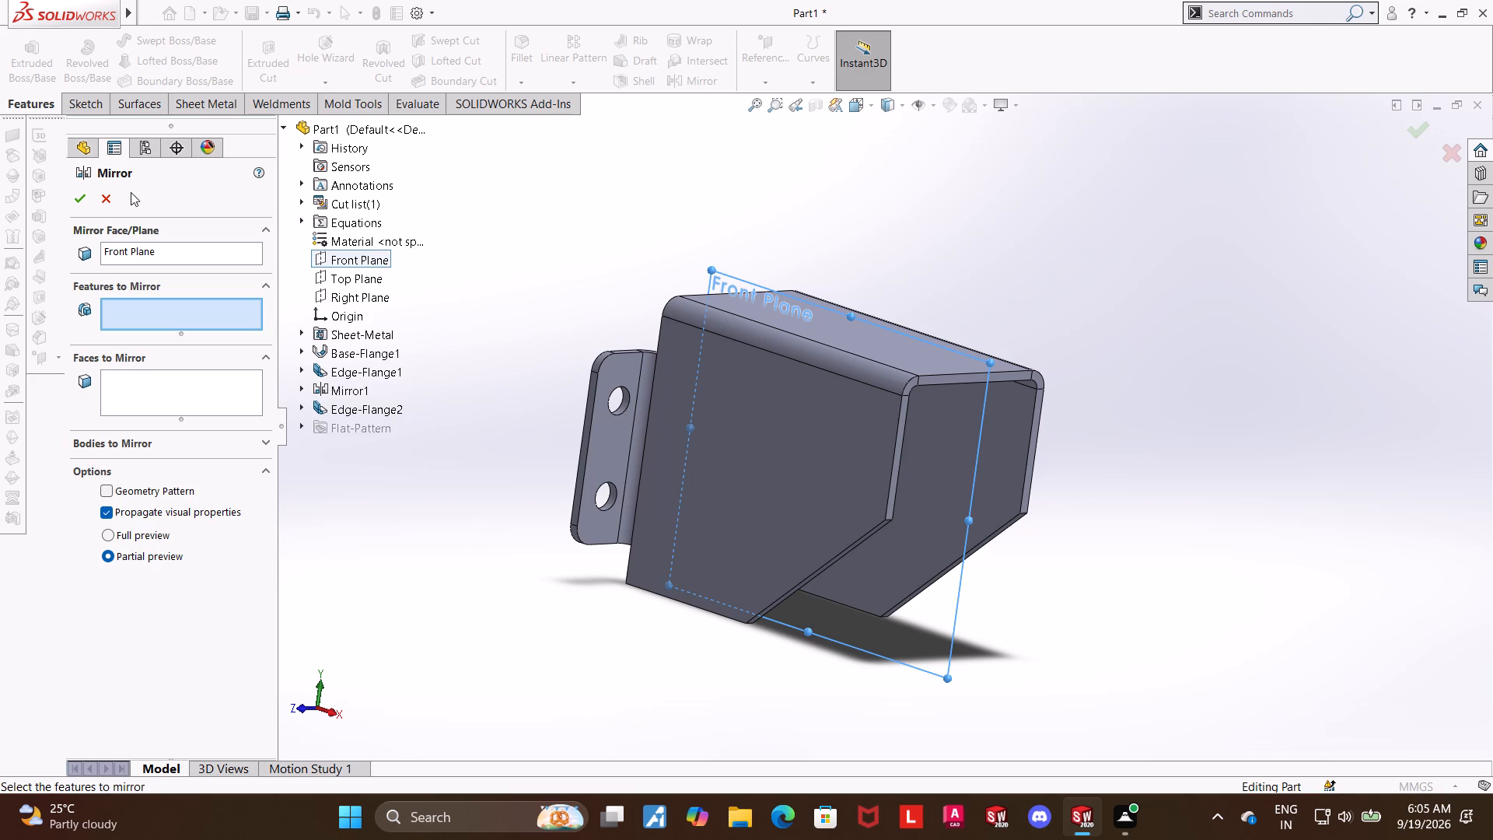
pyautogui.click(327, 413)
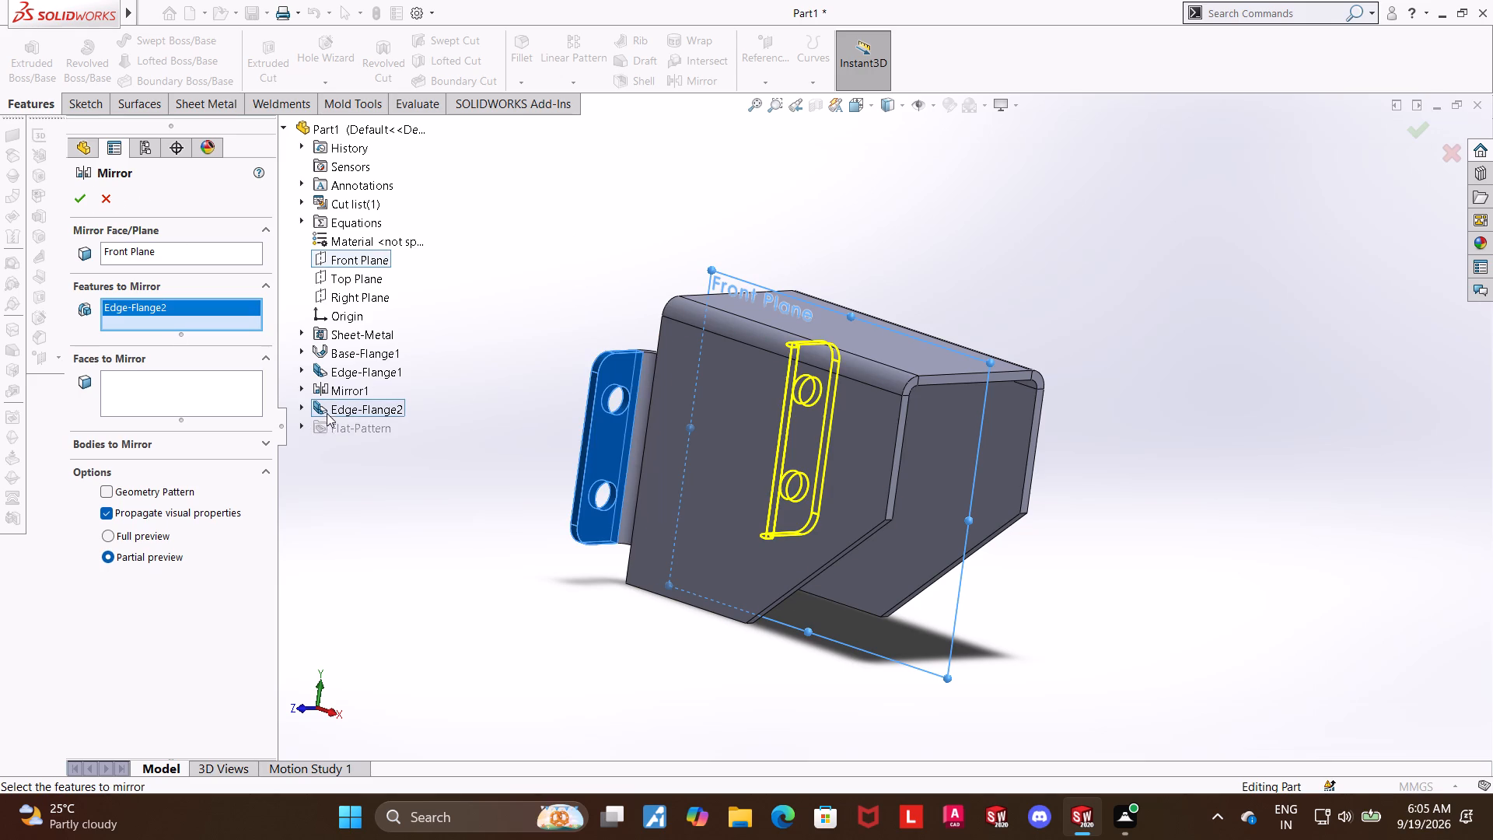
pyautogui.click(77, 202)
pyautogui.click(1111, 298)
# Unfold all bends of the part, keeping the top face of the base flange fixed.
pyautogui.moveTo(1105, 292); pyautogui.dragTo(927, 352, button='middle')
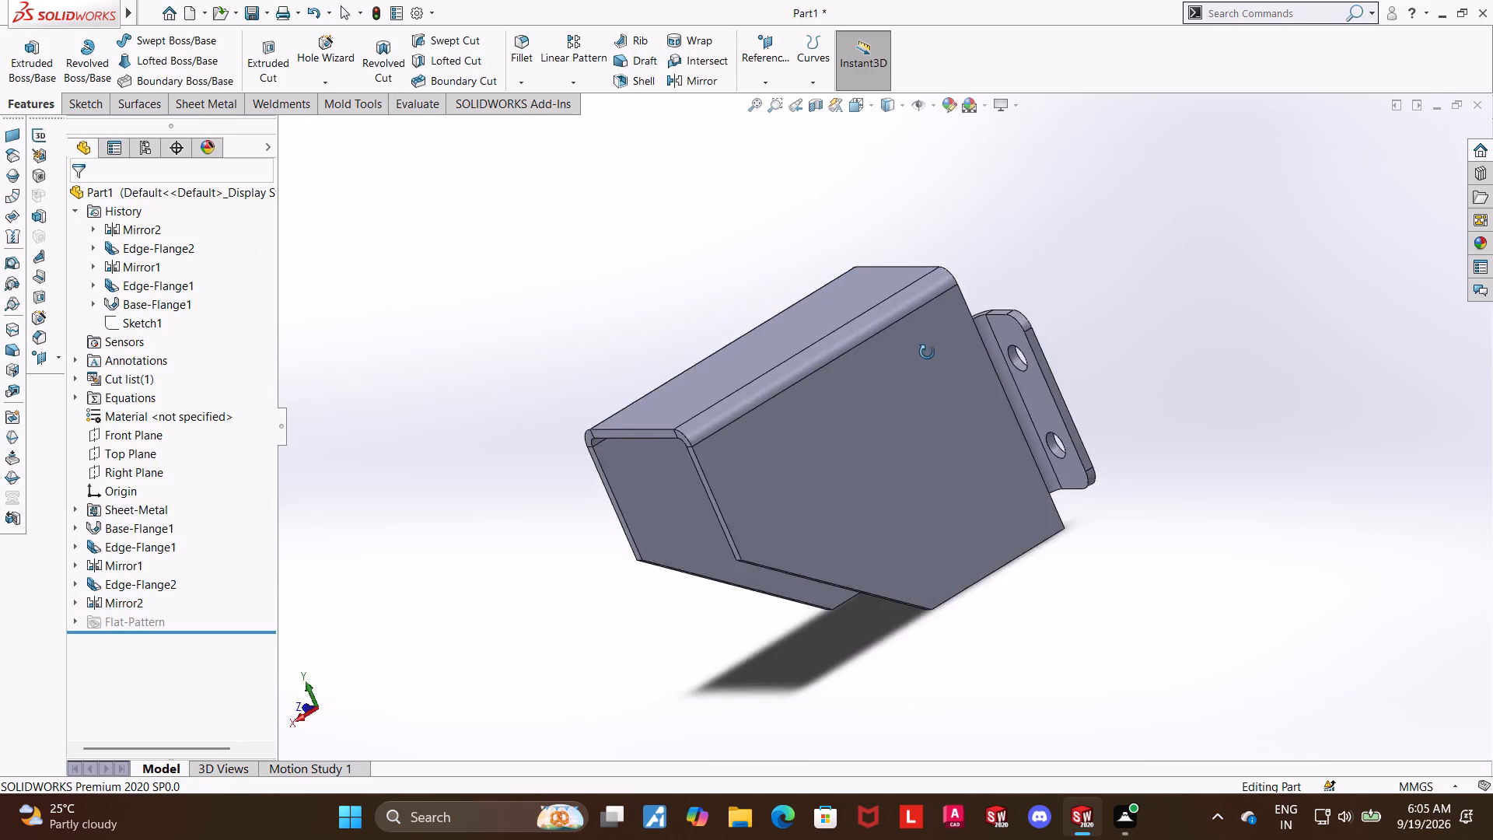
pyautogui.moveTo(927, 352); pyautogui.dragTo(1073, 288, button='middle')
pyautogui.moveTo(1118, 299); pyautogui.dragTo(1176, 269, button='middle')
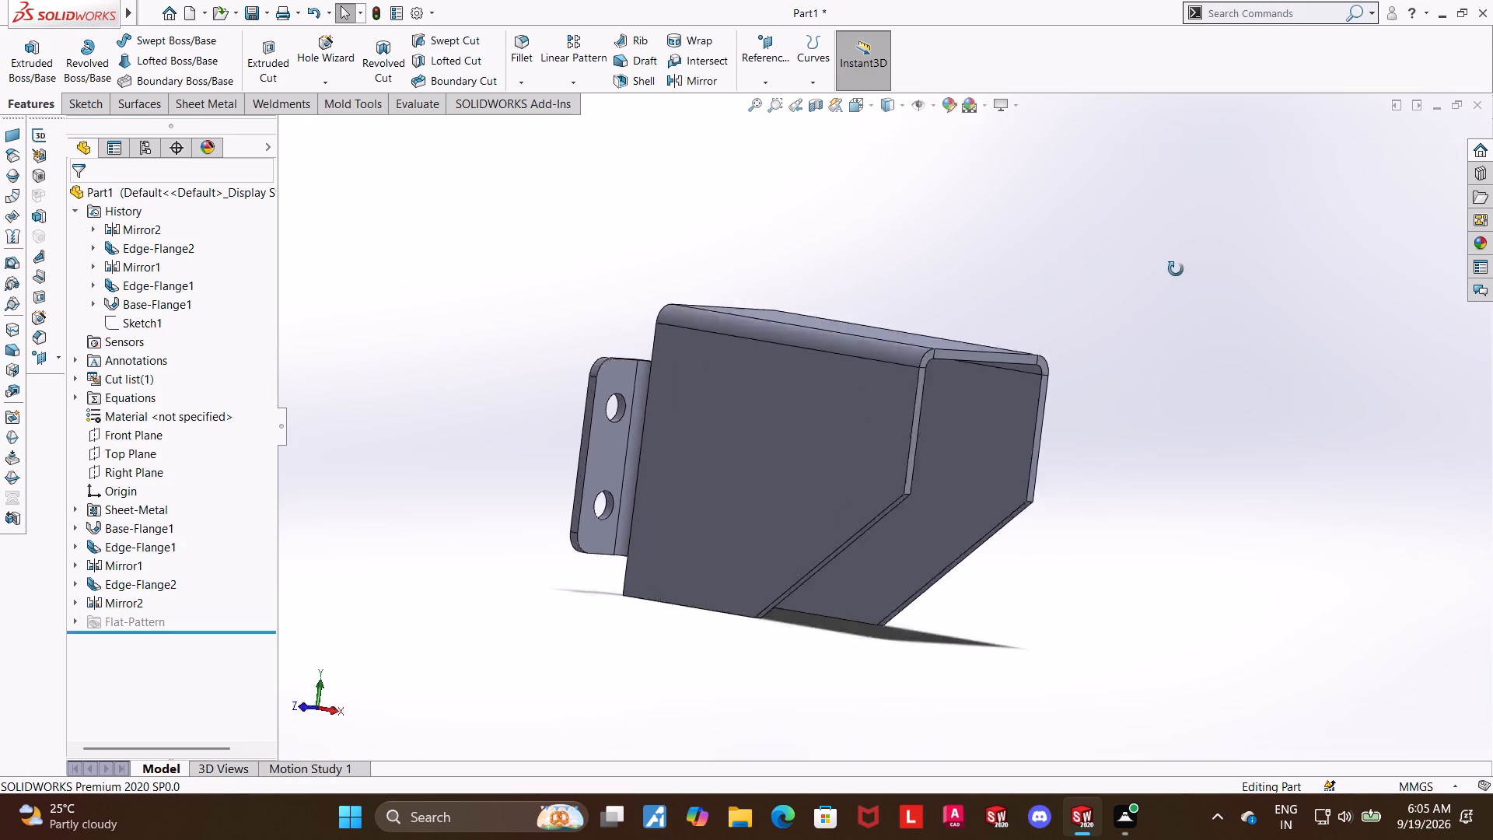
pyautogui.moveTo(1176, 269); pyautogui.dragTo(1233, 327, button='middle')
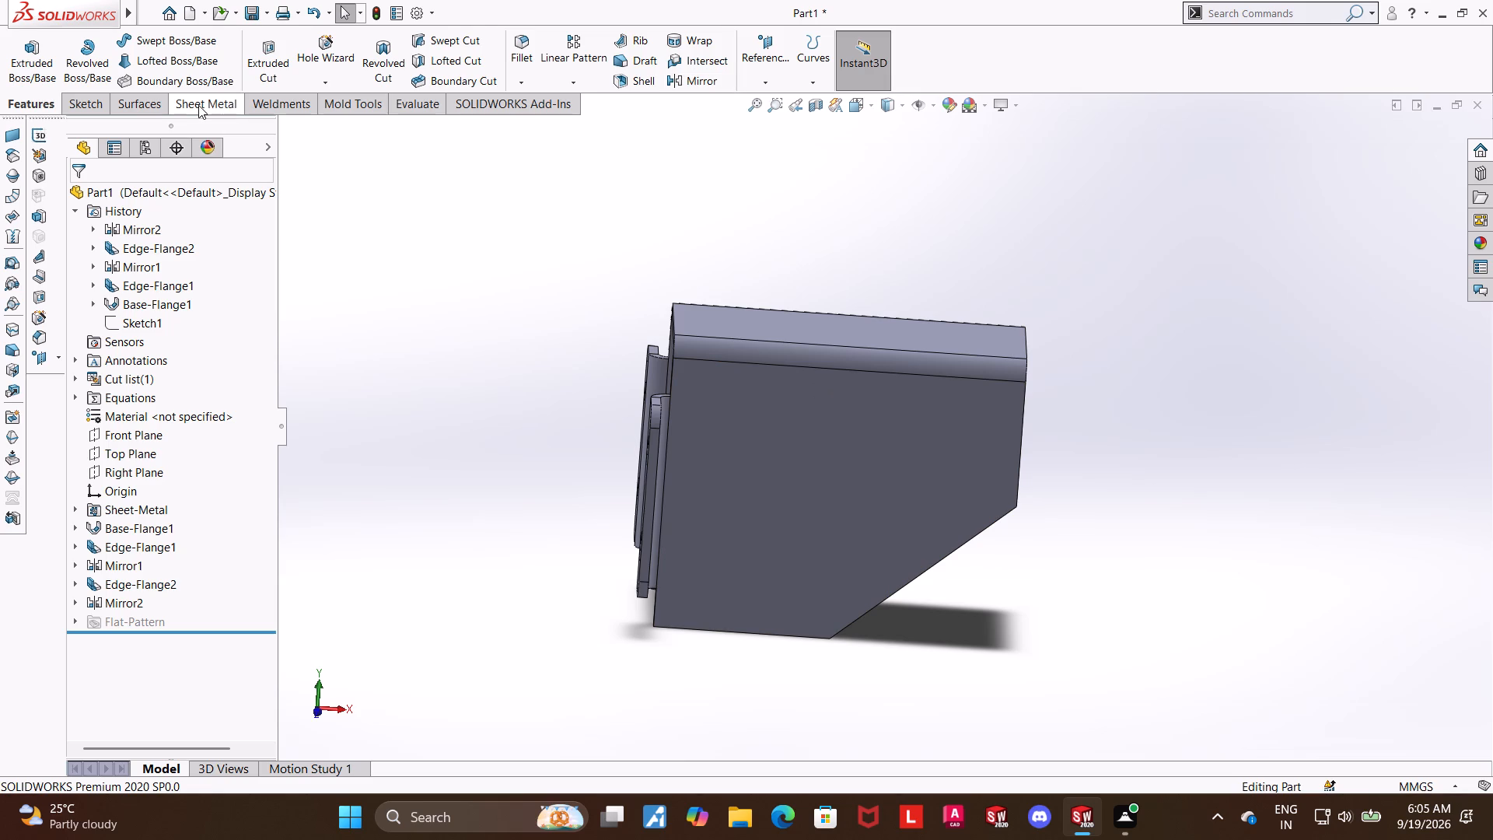
pyautogui.click(198, 105)
pyautogui.click(796, 37)
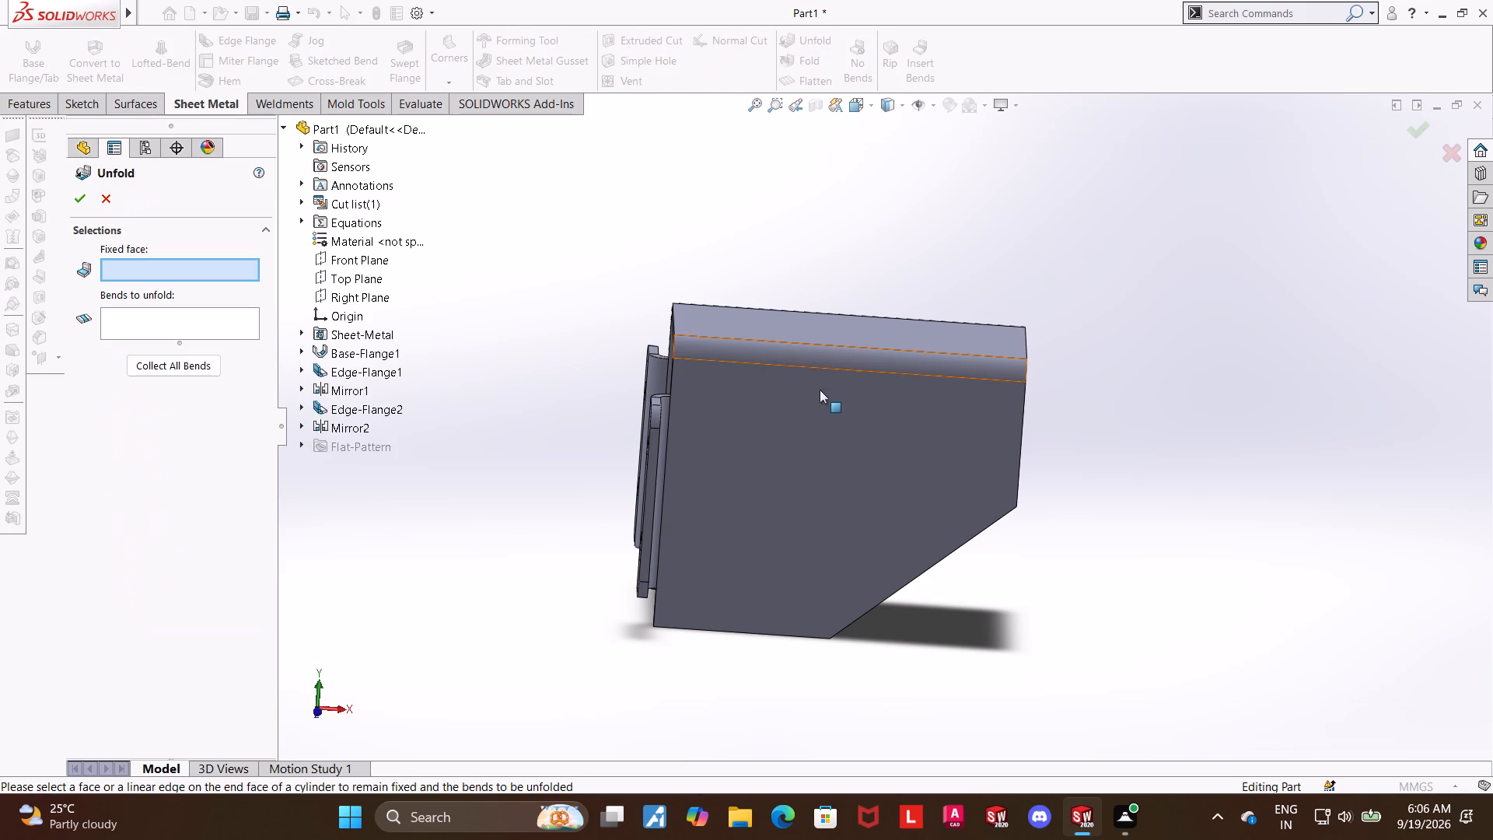
pyautogui.moveTo(1132, 332); pyautogui.dragTo(1117, 387, button='middle')
pyautogui.click(852, 345)
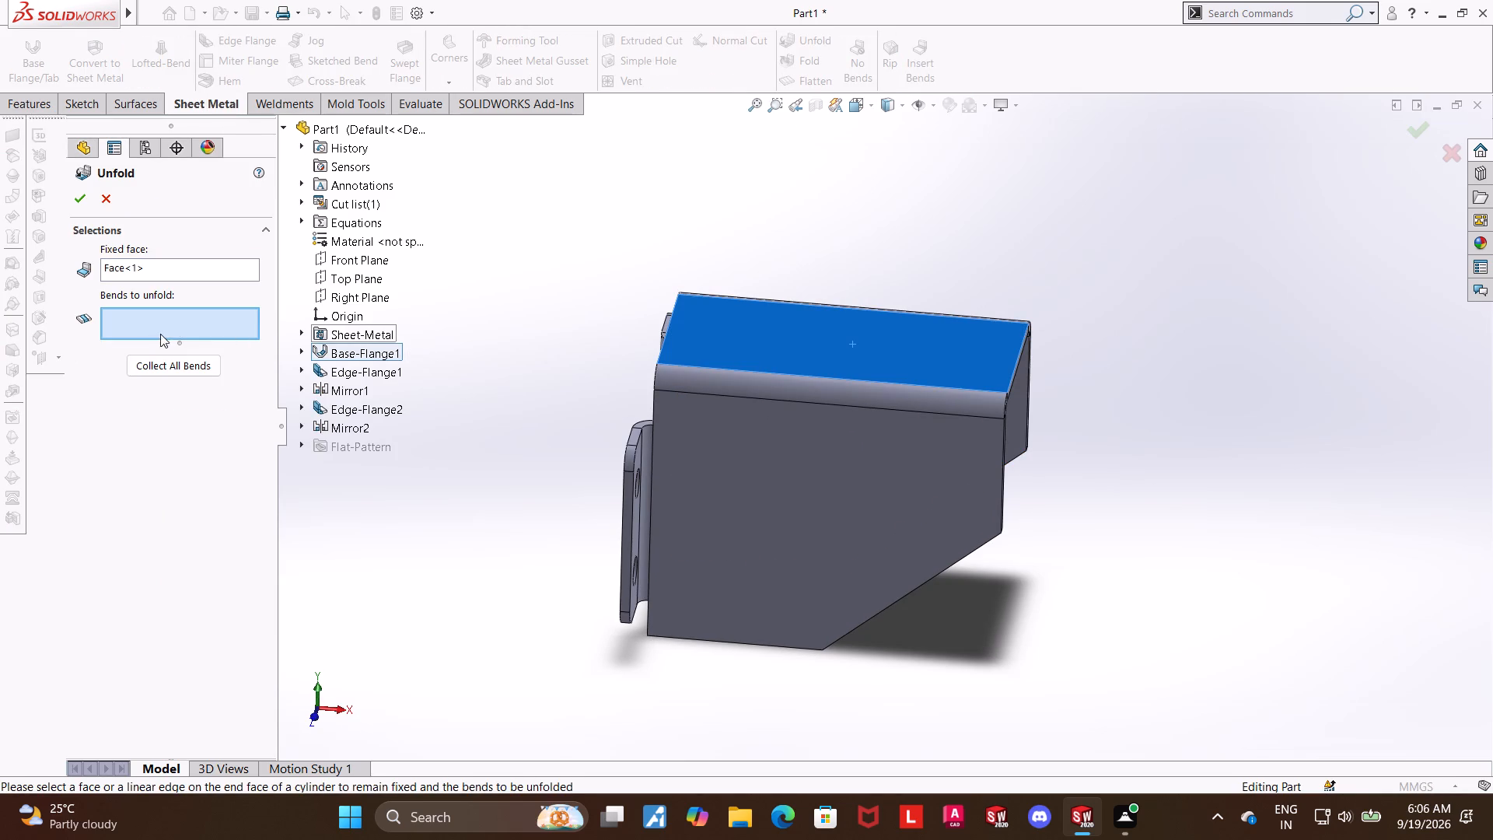
pyautogui.click(147, 367)
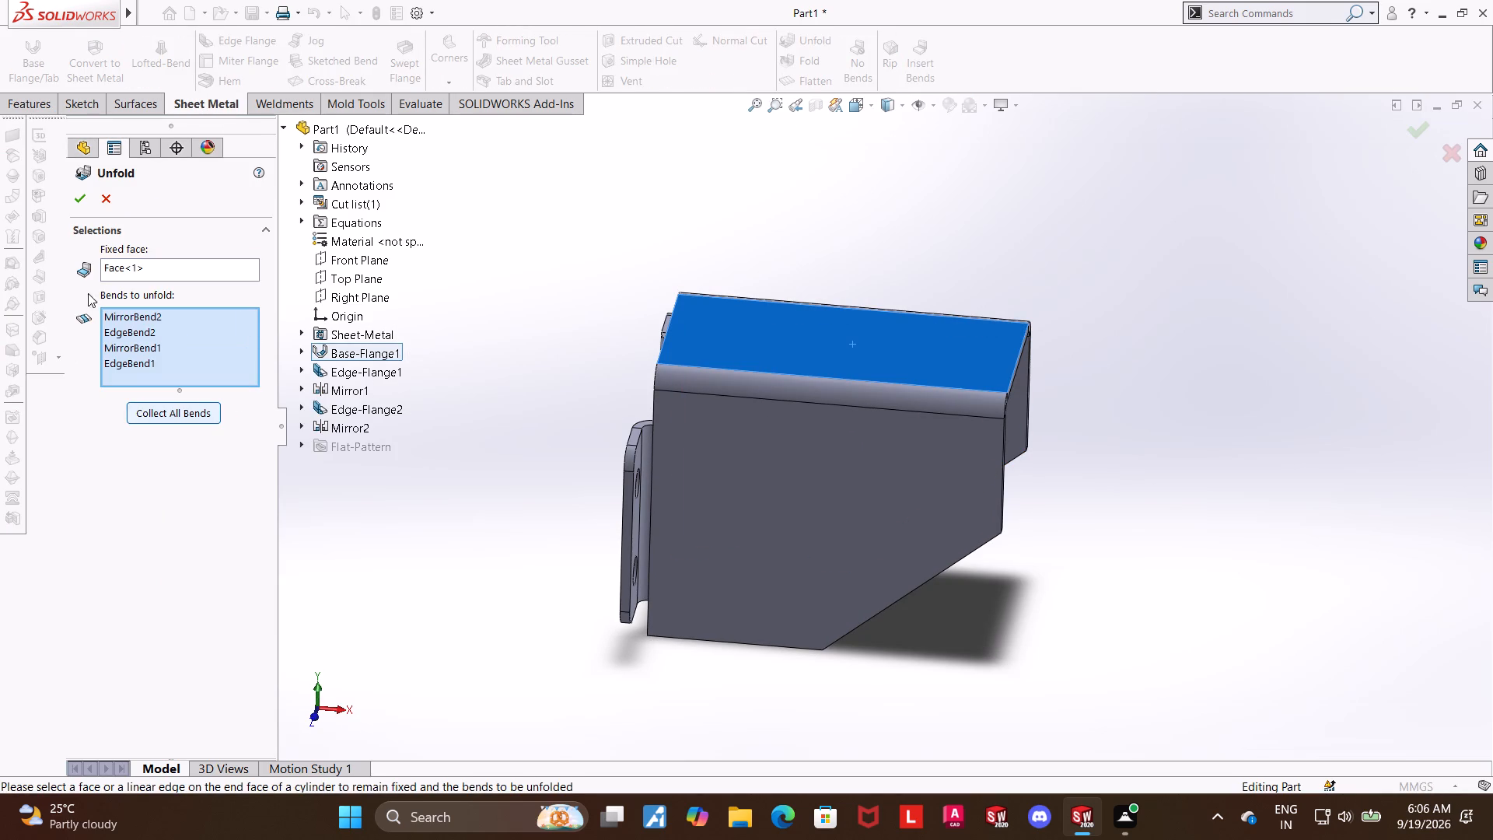
pyautogui.click(81, 205)
# Start a new sketch on the unfolded face of the first side flange, Edge-Flange1, and view it face-on.
pyautogui.scroll(2, 1040, 387)
pyautogui.scroll(-3, 893, 319)
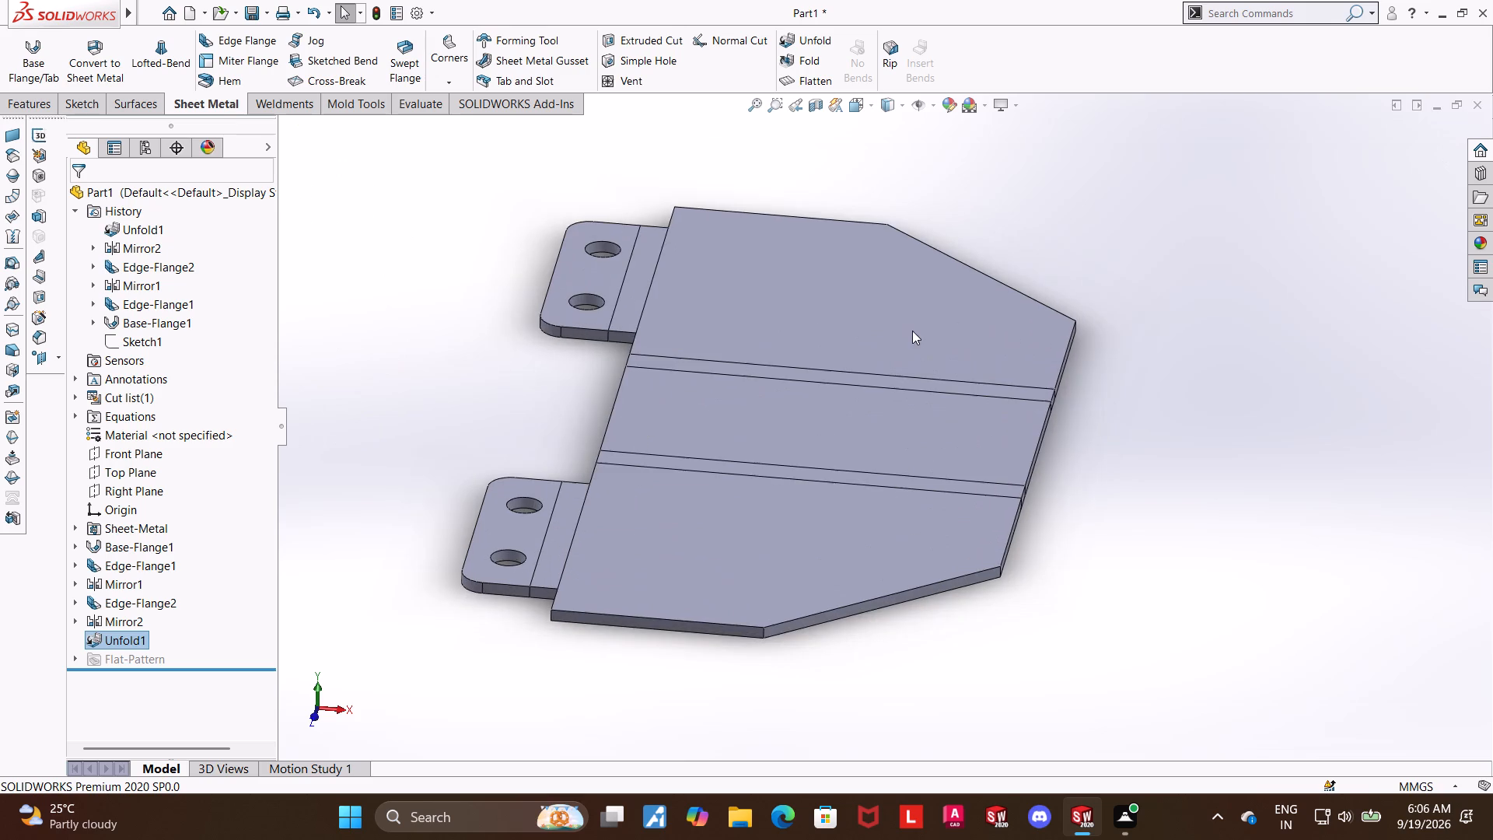
pyautogui.moveTo(1182, 354); pyautogui.dragTo(1159, 492, button='middle')
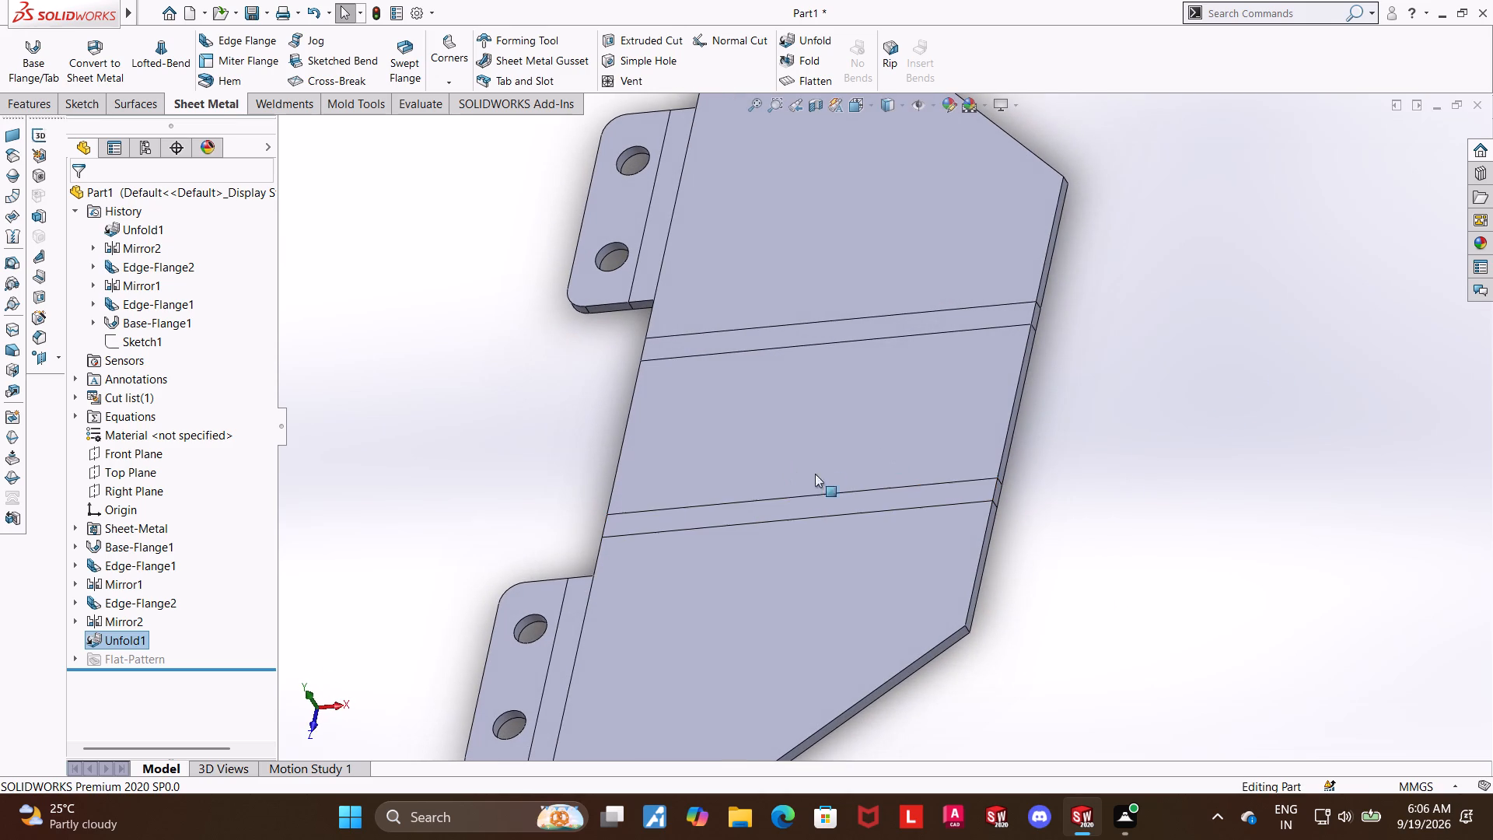
pyautogui.click(817, 439)
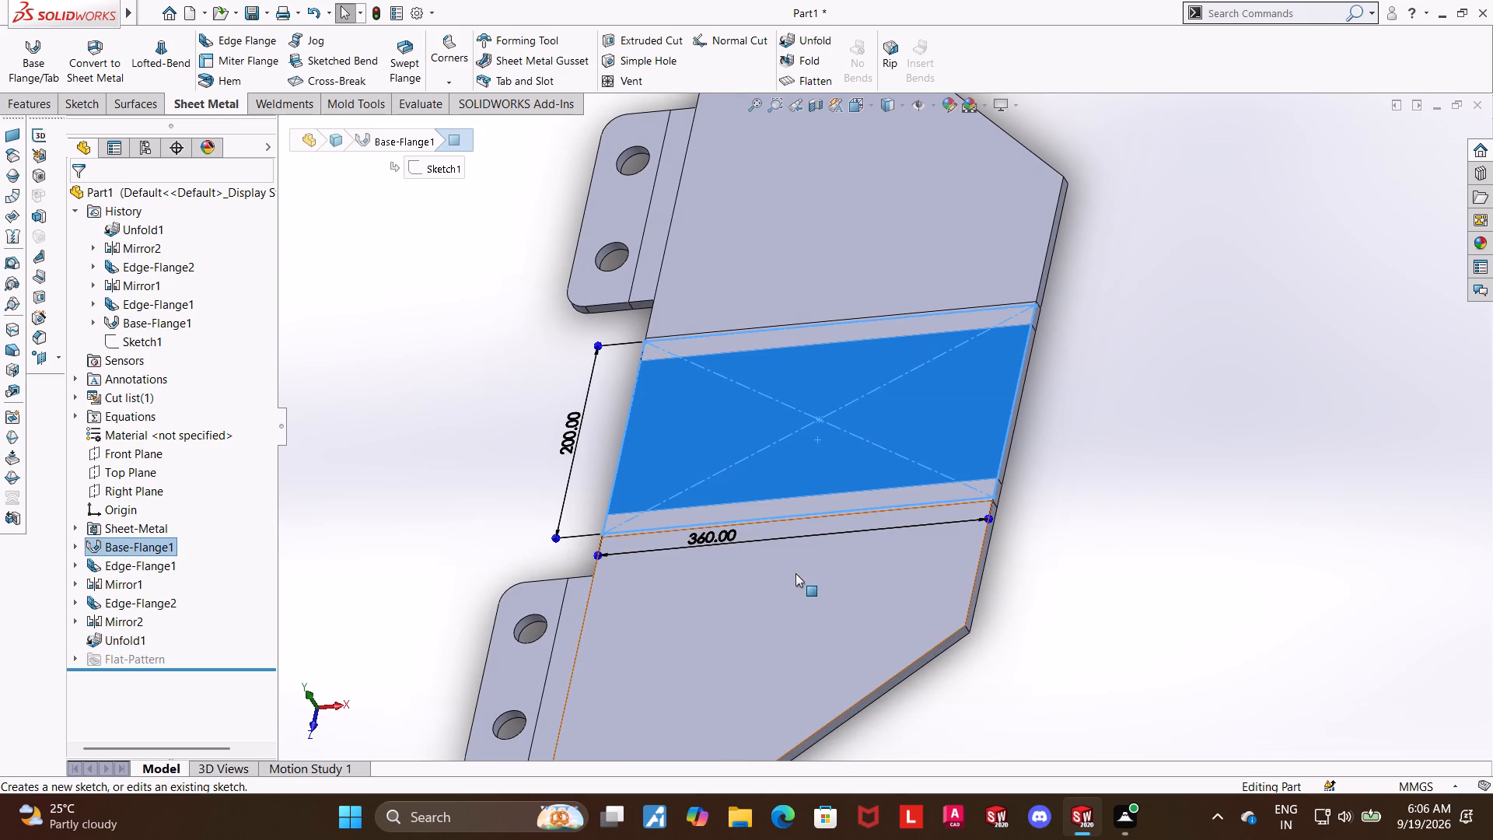
pyautogui.click(795, 573)
pyautogui.doubleClick(863, 528)
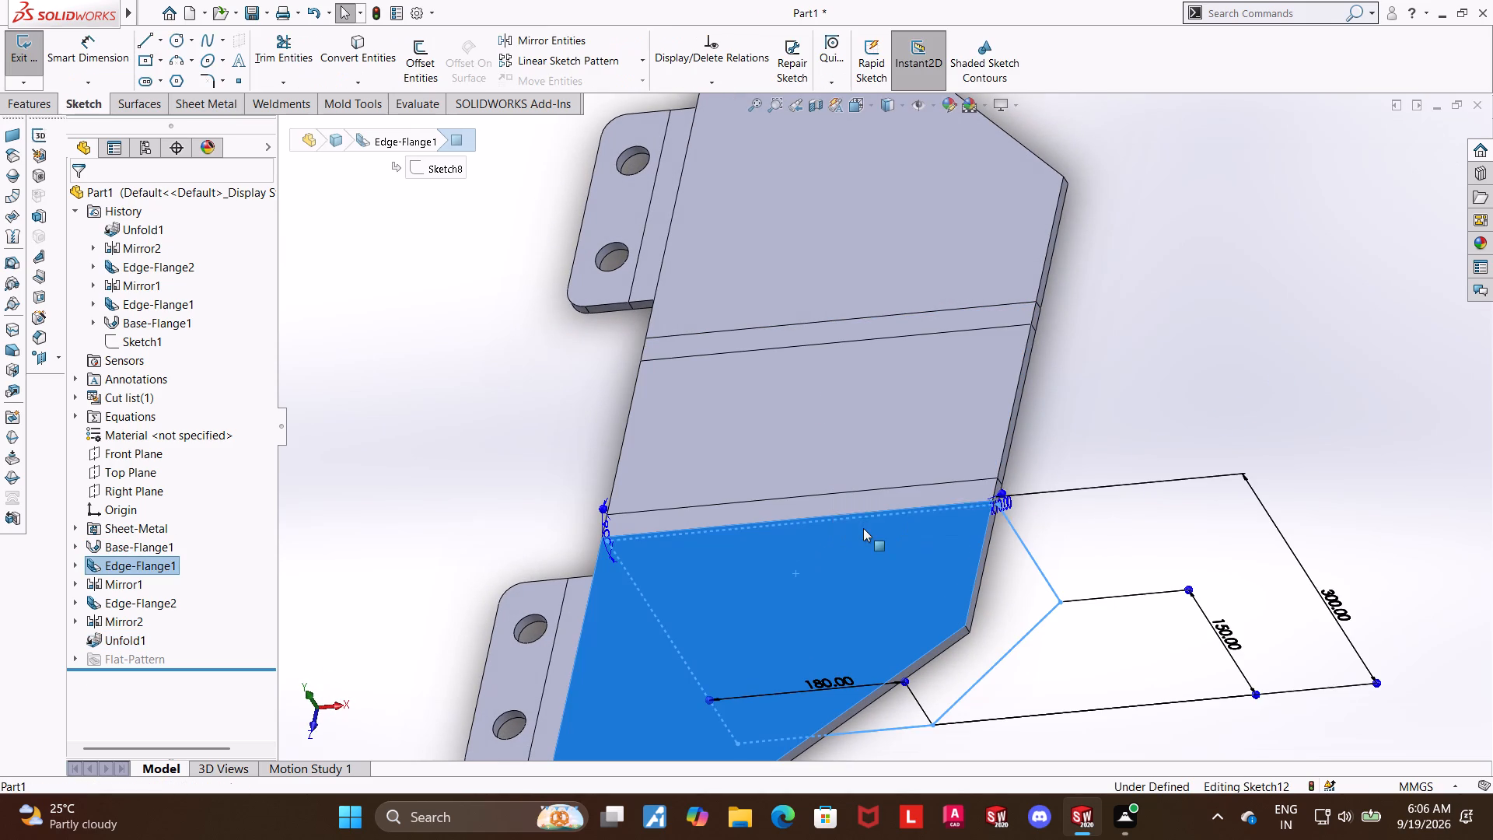
pyautogui.click(120, 677)
pyautogui.click(167, 657)
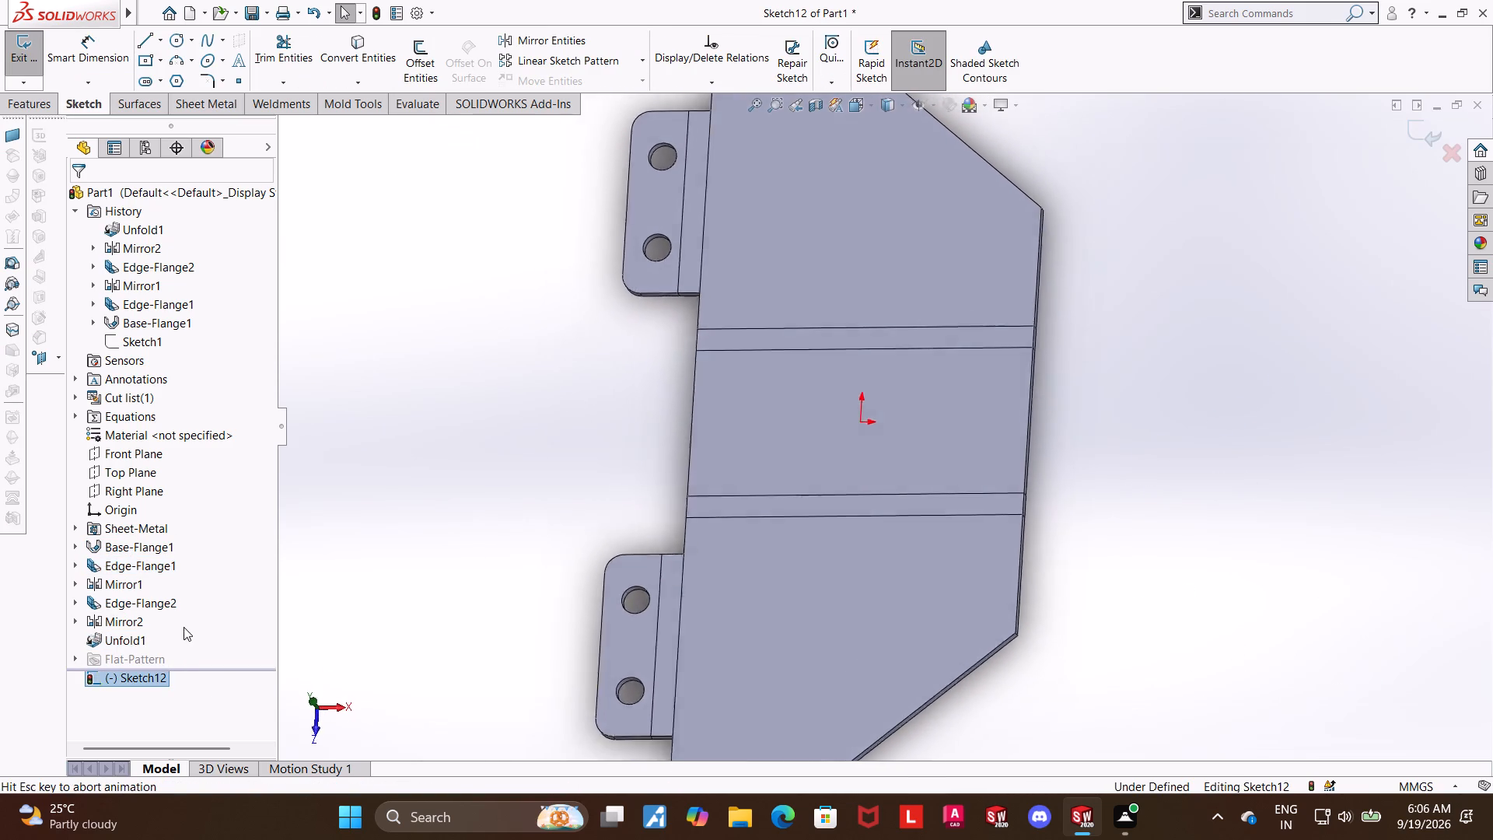
# Draw a vertical centerline about 439 mm long from the origin down past the lower edge of the flattened side flange.
pyautogui.click(165, 44)
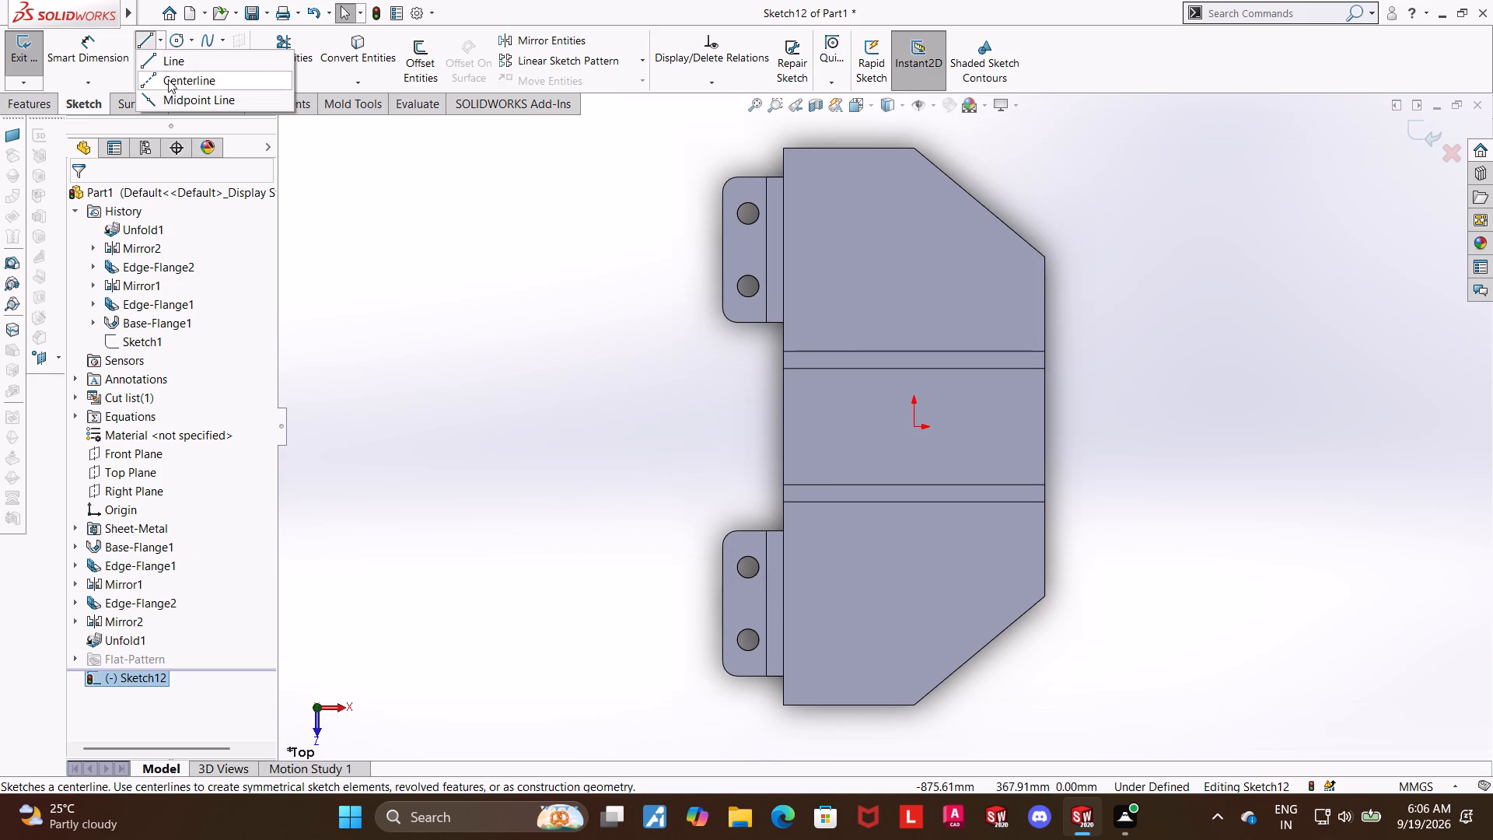
pyautogui.click(180, 81)
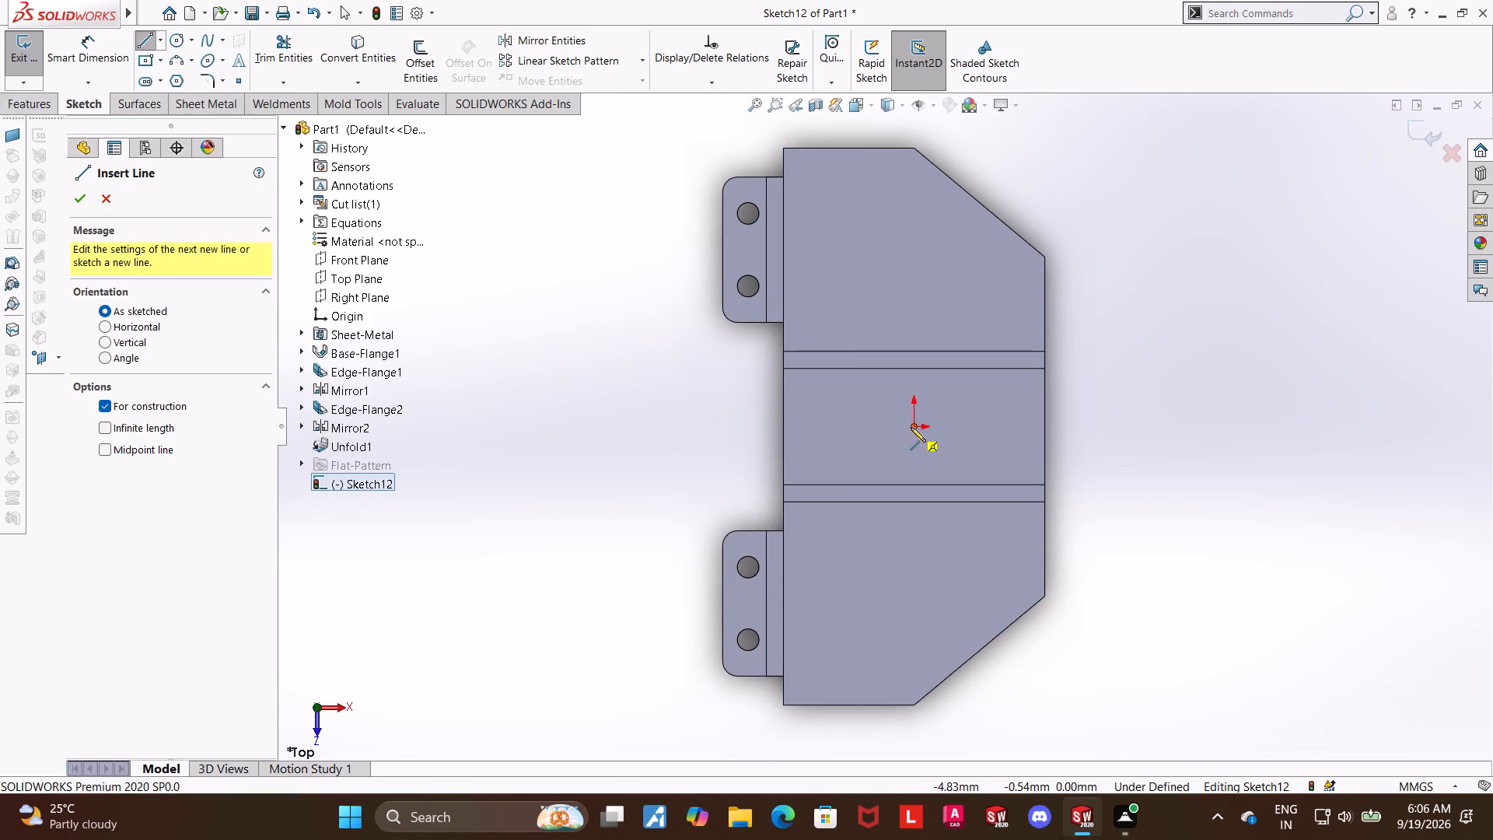
pyautogui.click(911, 427)
pyautogui.click(914, 745)
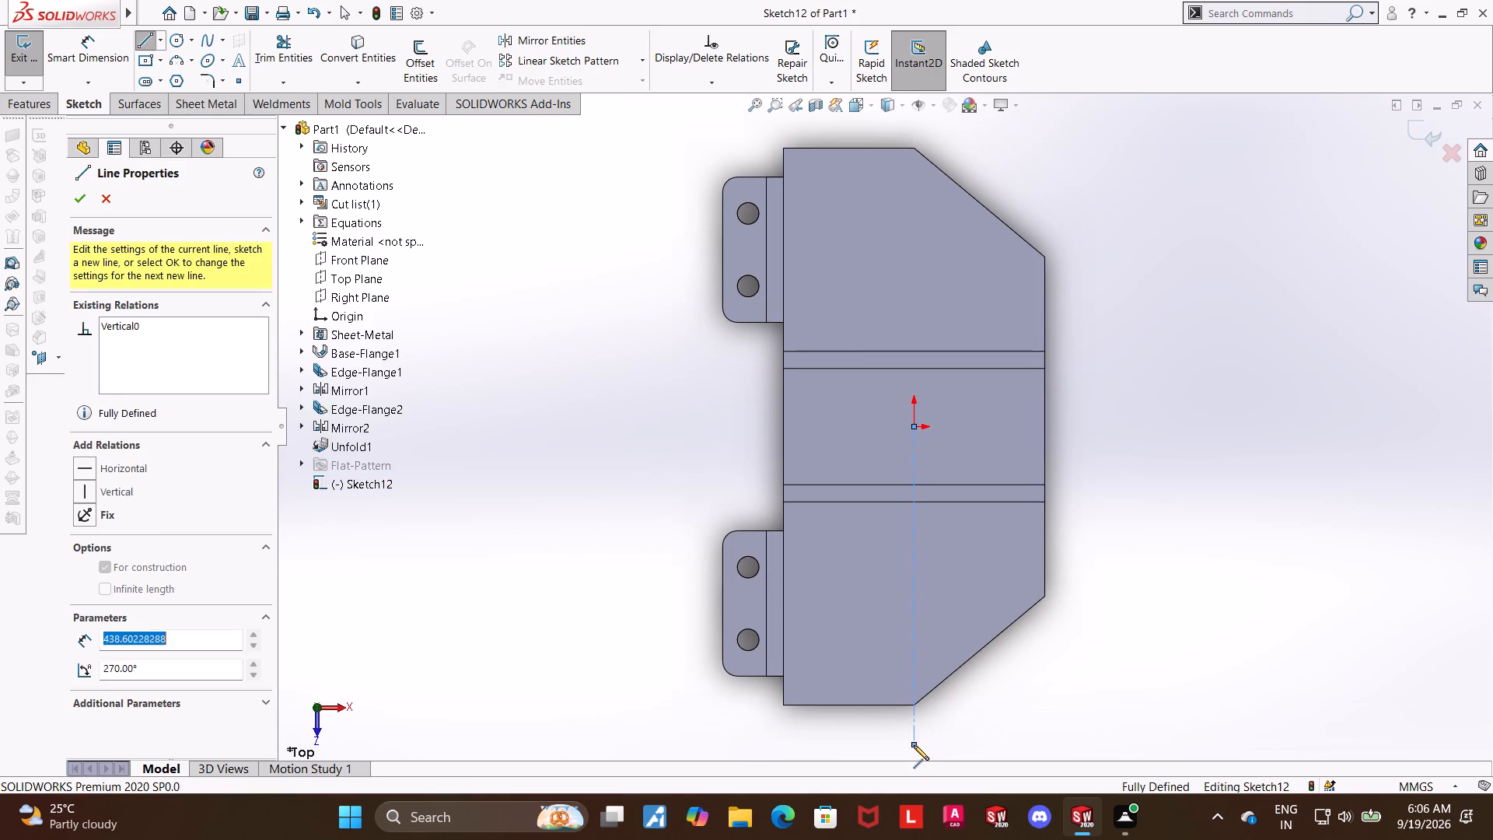
pyautogui.press('Escape')
pyautogui.press('Escape')
pyautogui.press('Escape')
# Draw a horizontal centerline through the origin, extending beyond both ends of the flattened base flange.
pyautogui.click(161, 42)
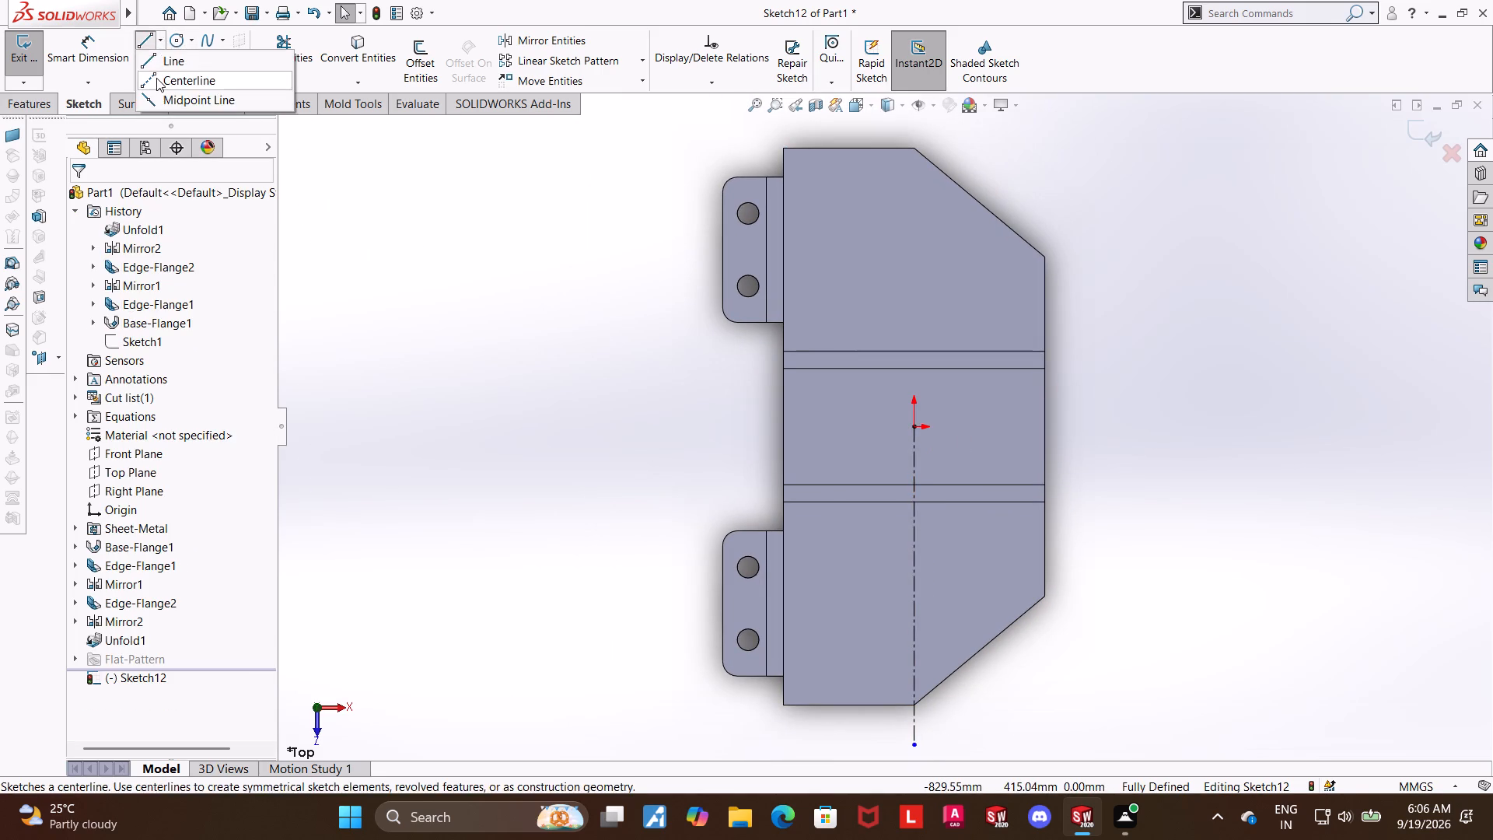
pyautogui.click(156, 78)
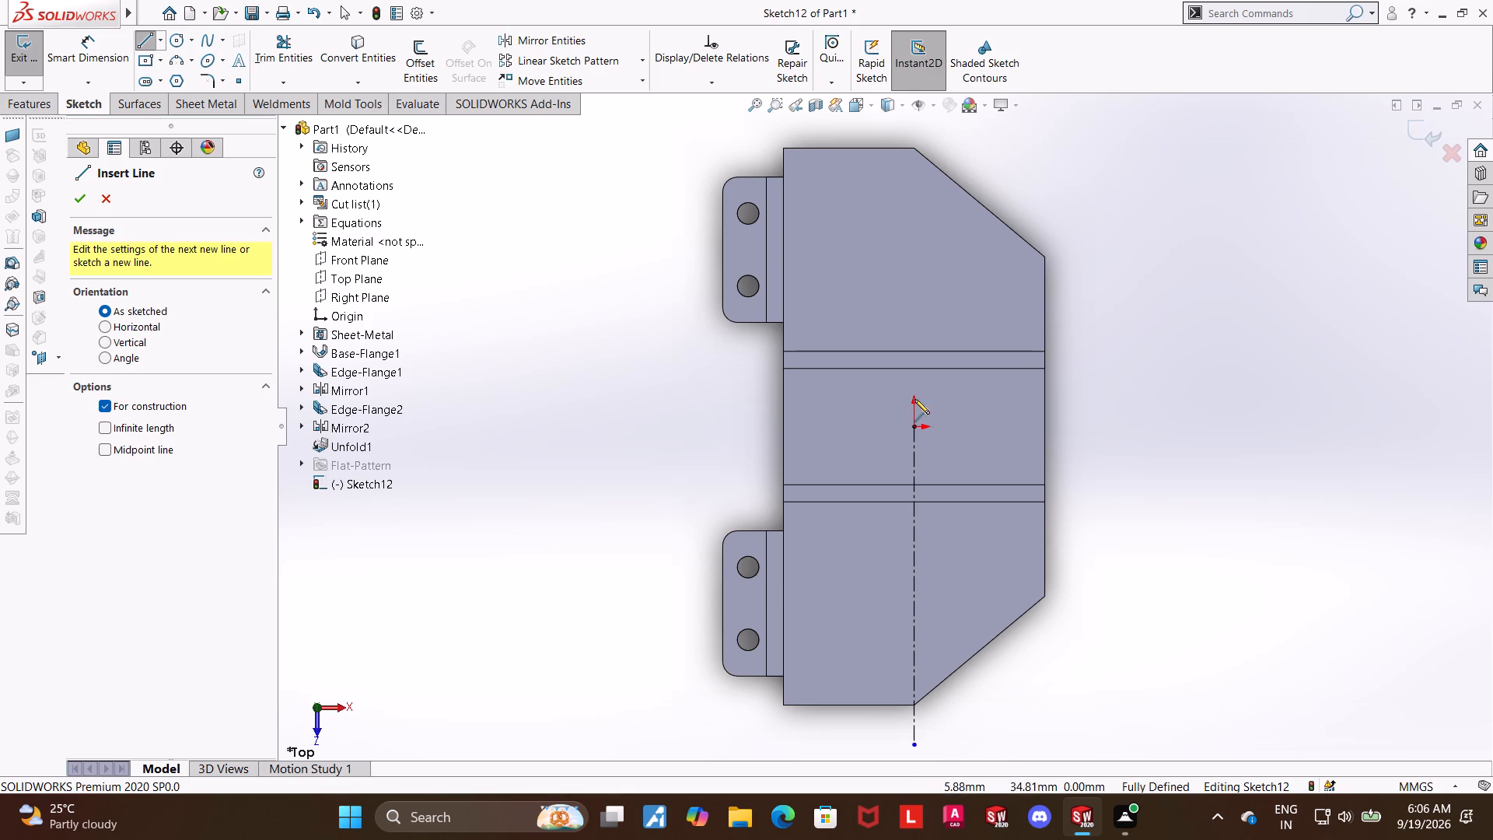
pyautogui.click(746, 429)
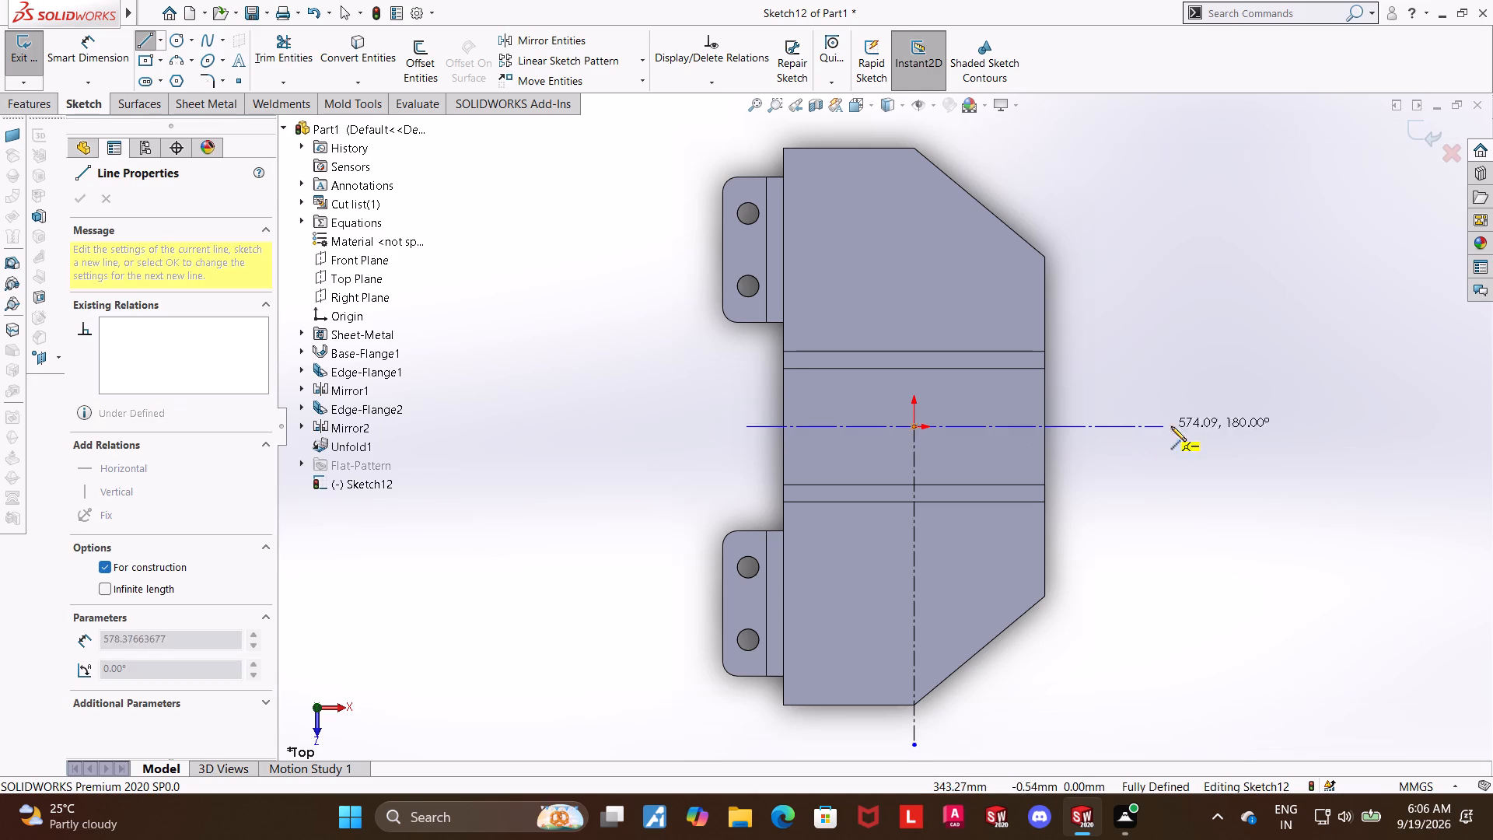
pyautogui.click(1176, 425)
pyautogui.press('Escape')
pyautogui.press('Escape')
pyautogui.press('Escape')
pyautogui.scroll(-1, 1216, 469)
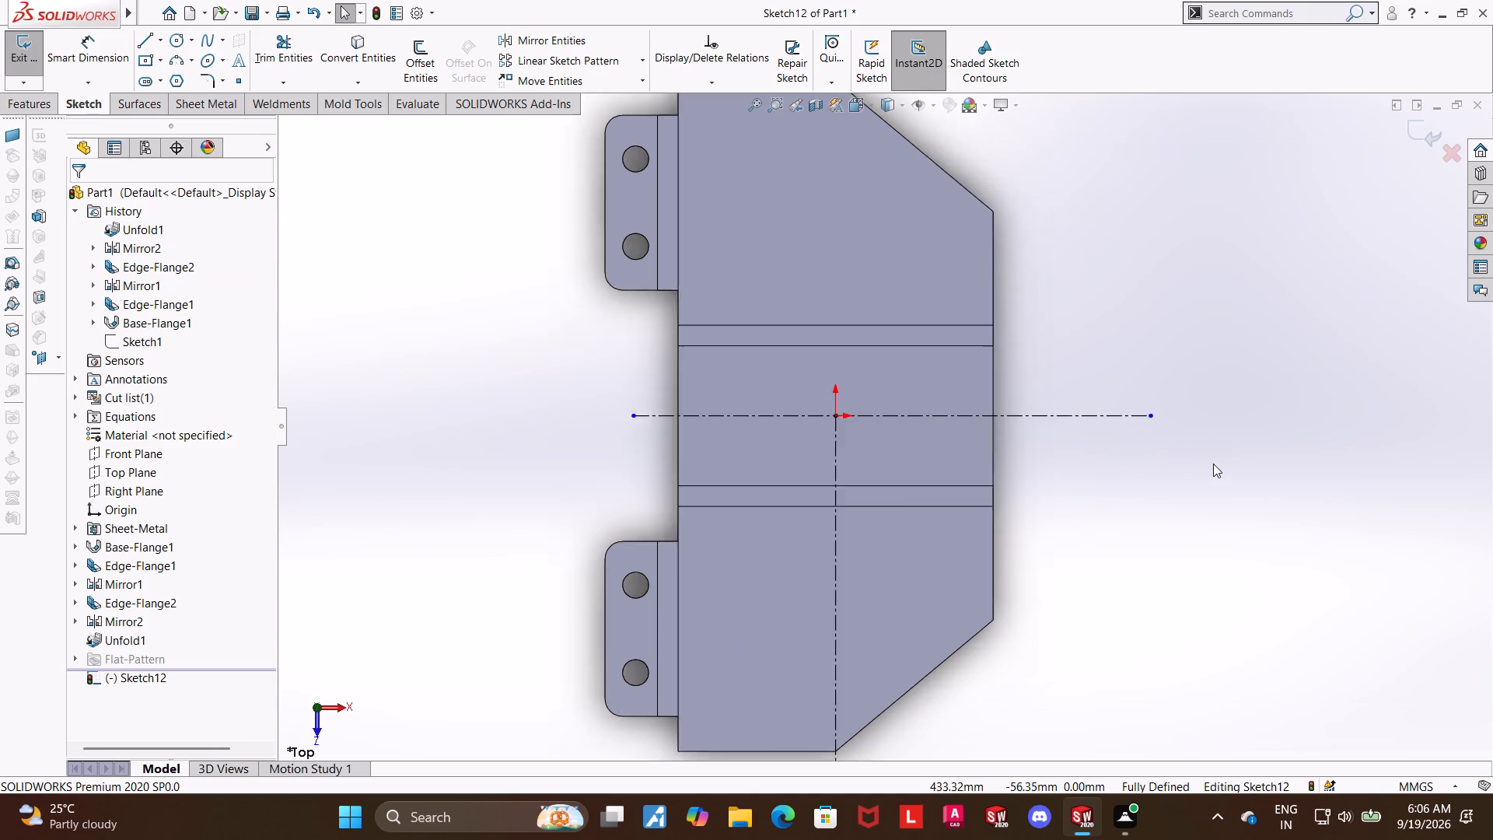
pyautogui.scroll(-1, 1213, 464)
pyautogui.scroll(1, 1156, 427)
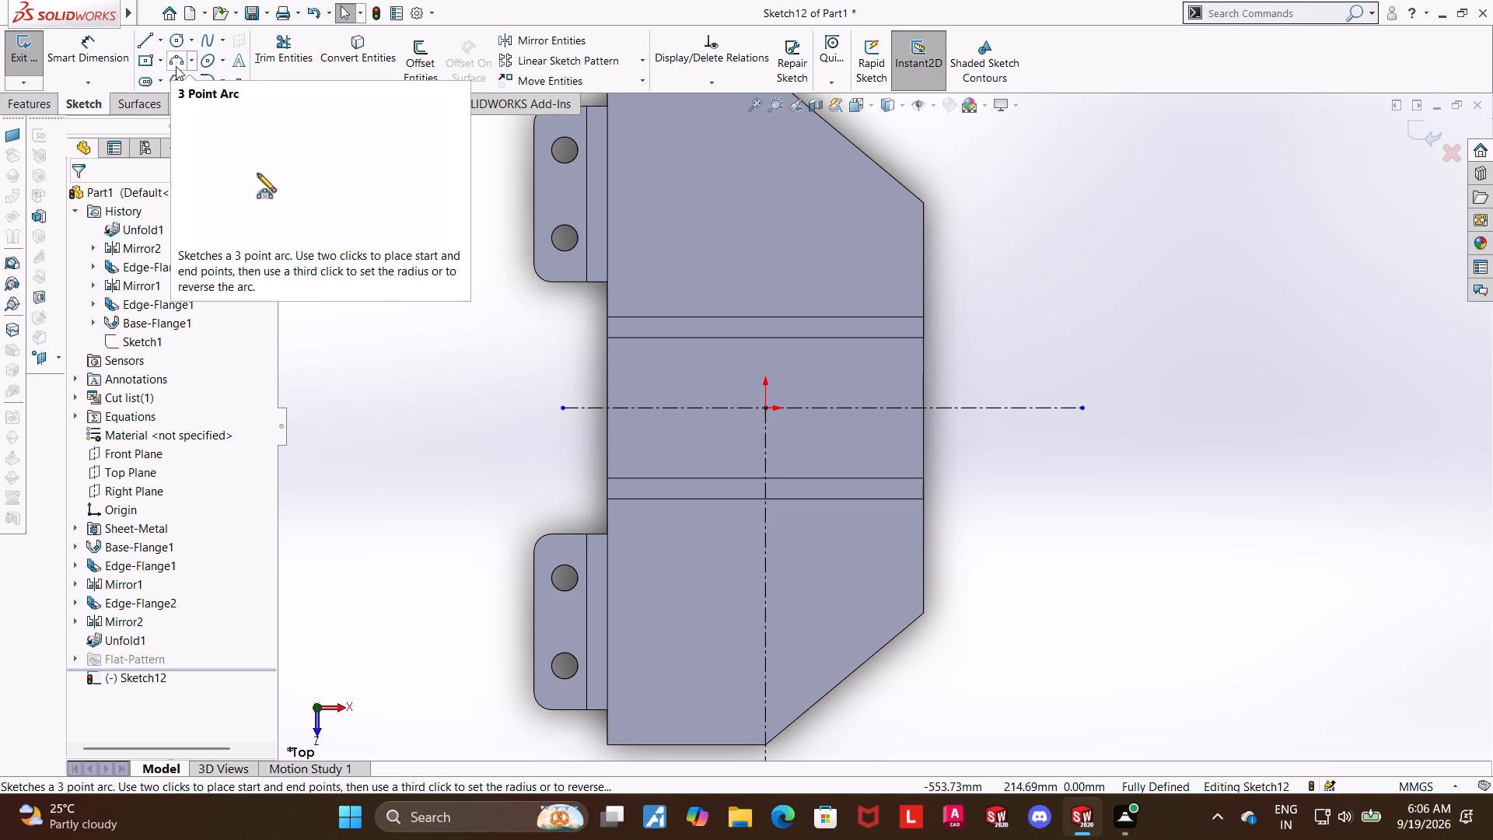
# Draw two vertical lines about 135 mm long across the lower bend, one on each side of the vertical centerline.
pyautogui.click(146, 35)
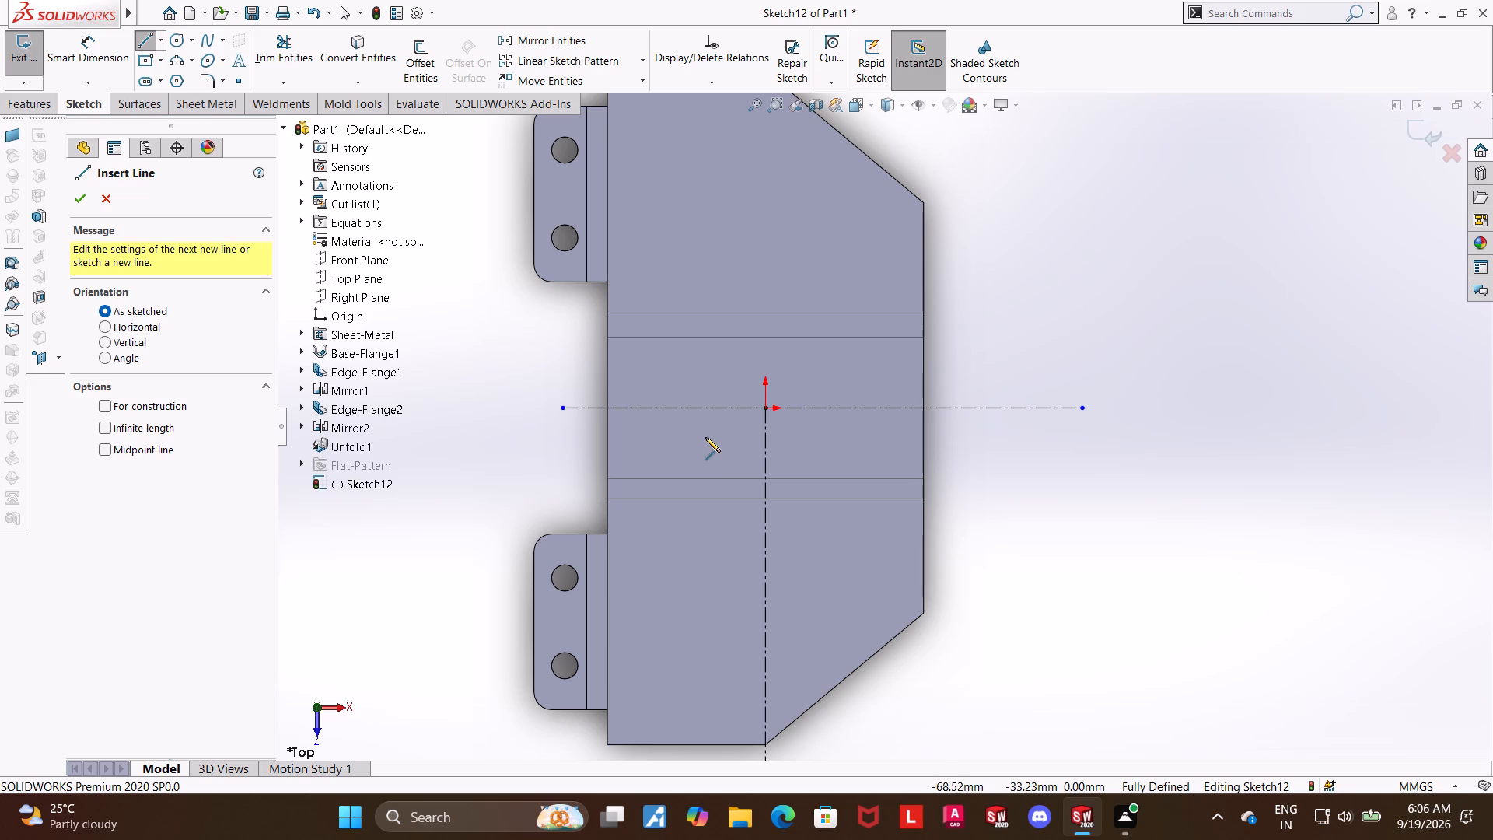
pyautogui.click(719, 438)
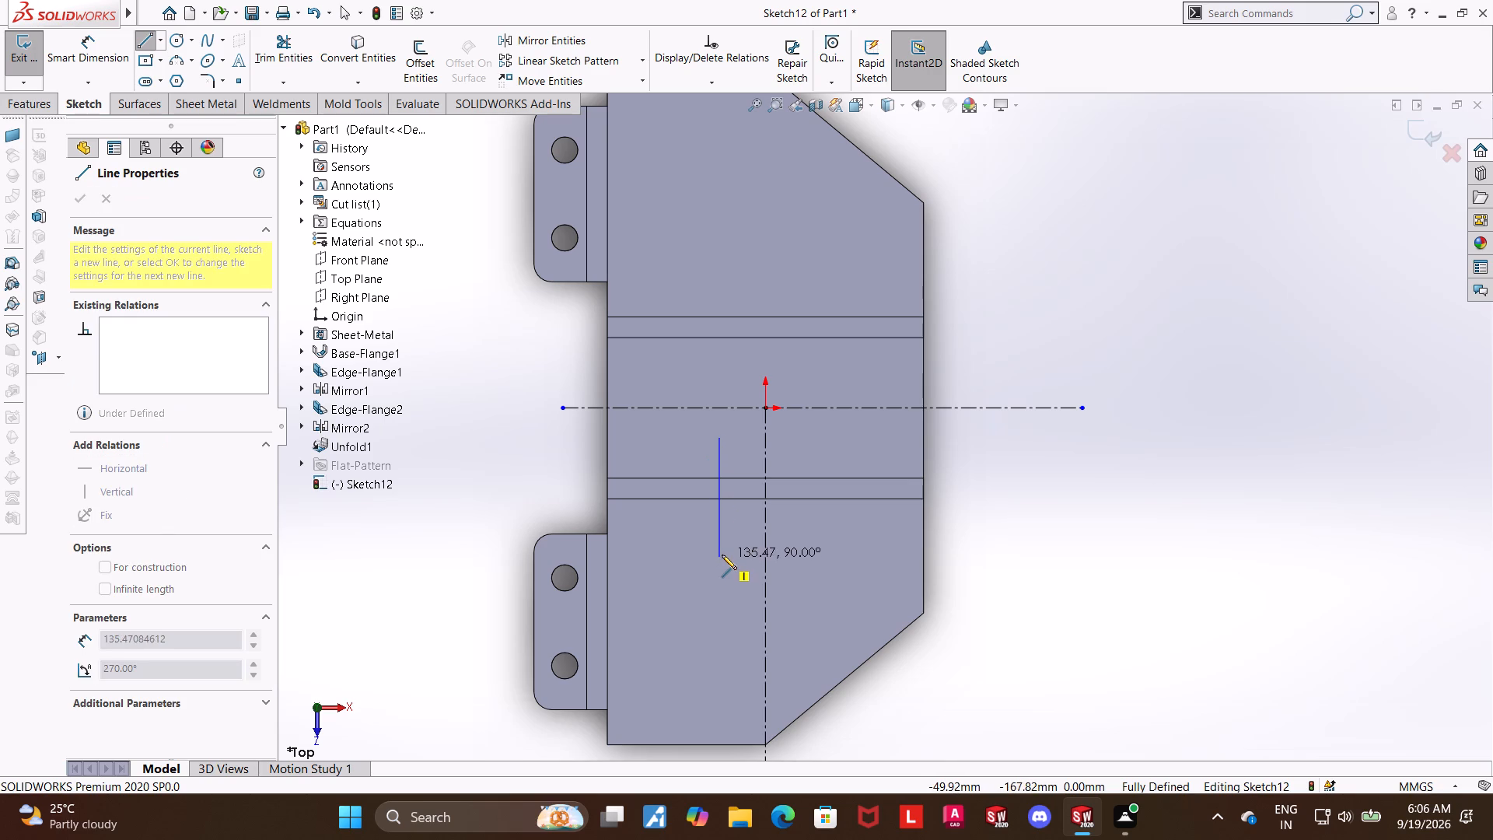
pyautogui.click(722, 555)
pyautogui.press('Escape')
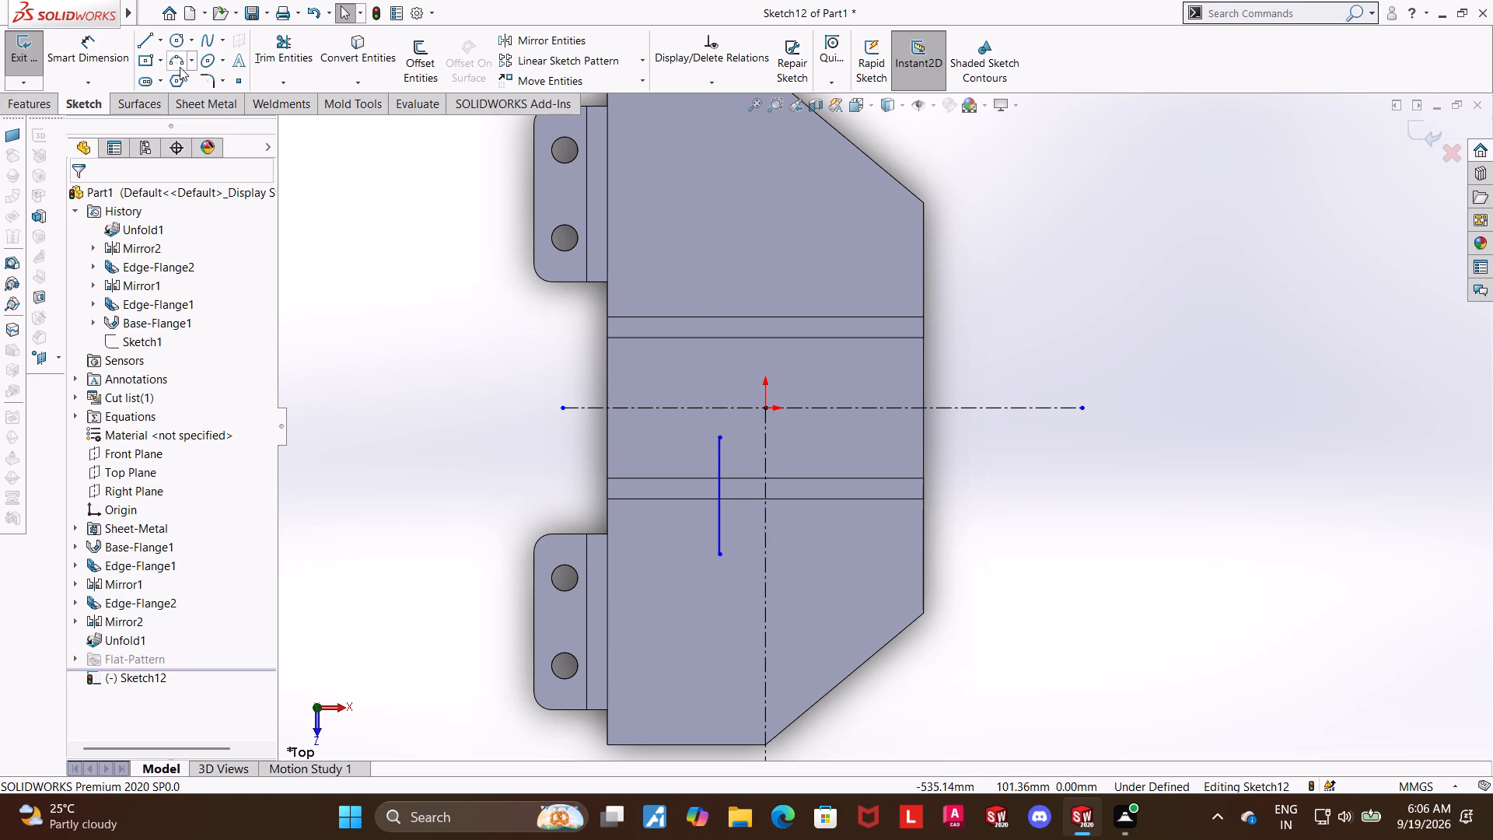
pyautogui.click(179, 68)
pyautogui.press('Escape')
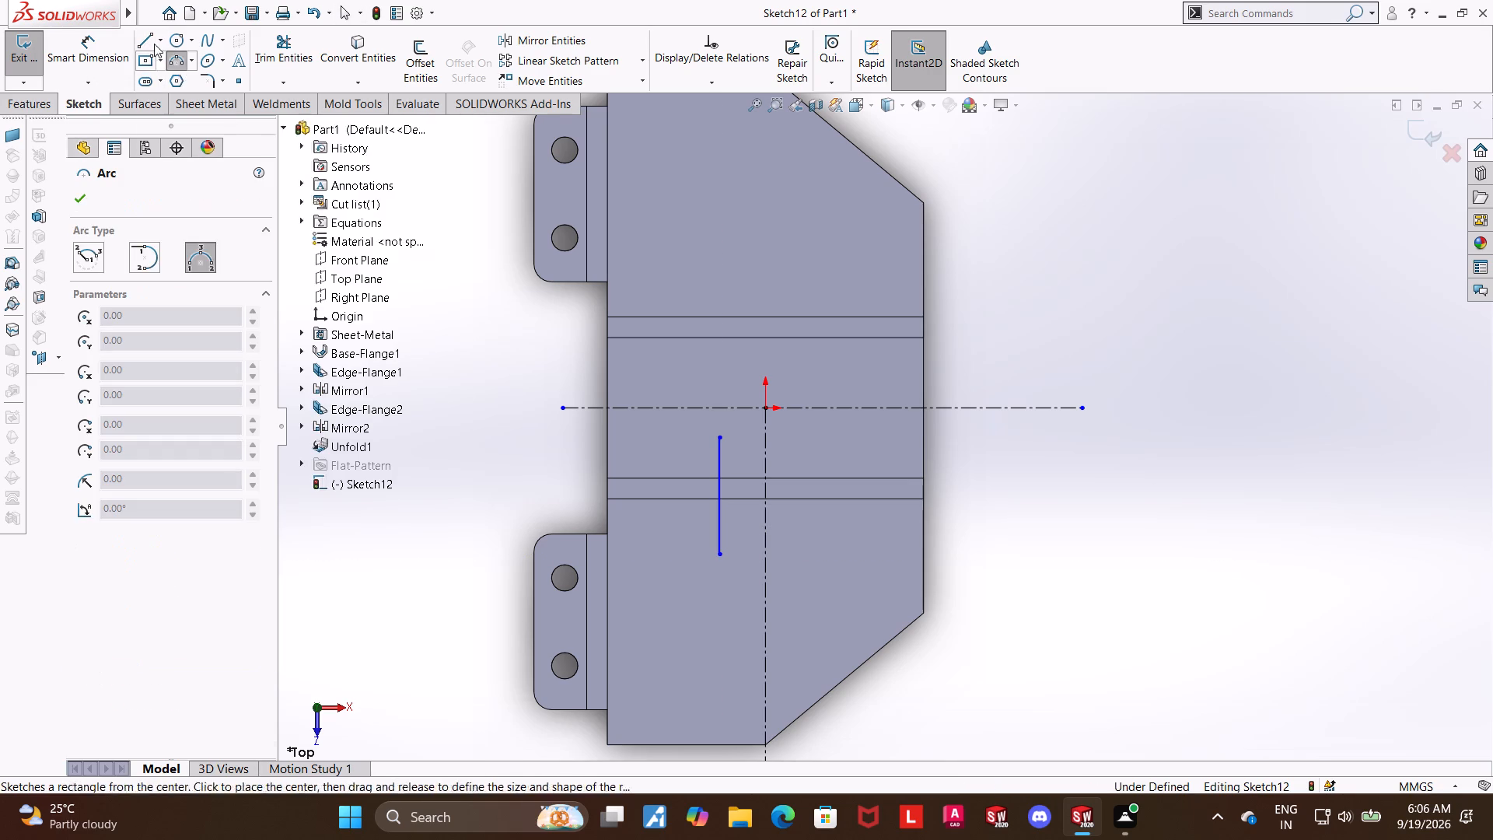
pyautogui.click(147, 40)
pyautogui.click(799, 437)
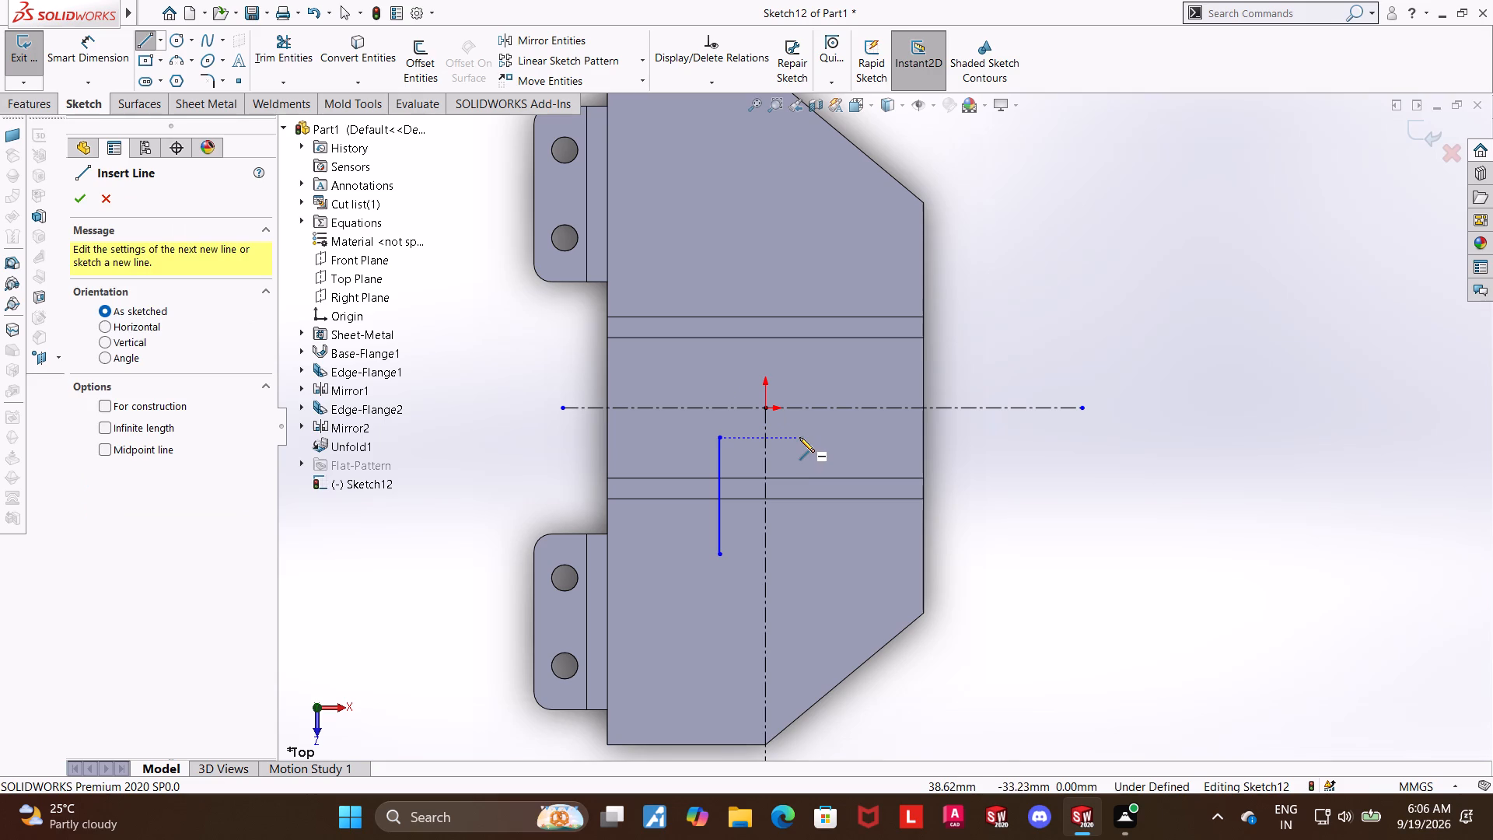
pyautogui.click(795, 555)
pyautogui.press('Escape')
pyautogui.press('Escape')
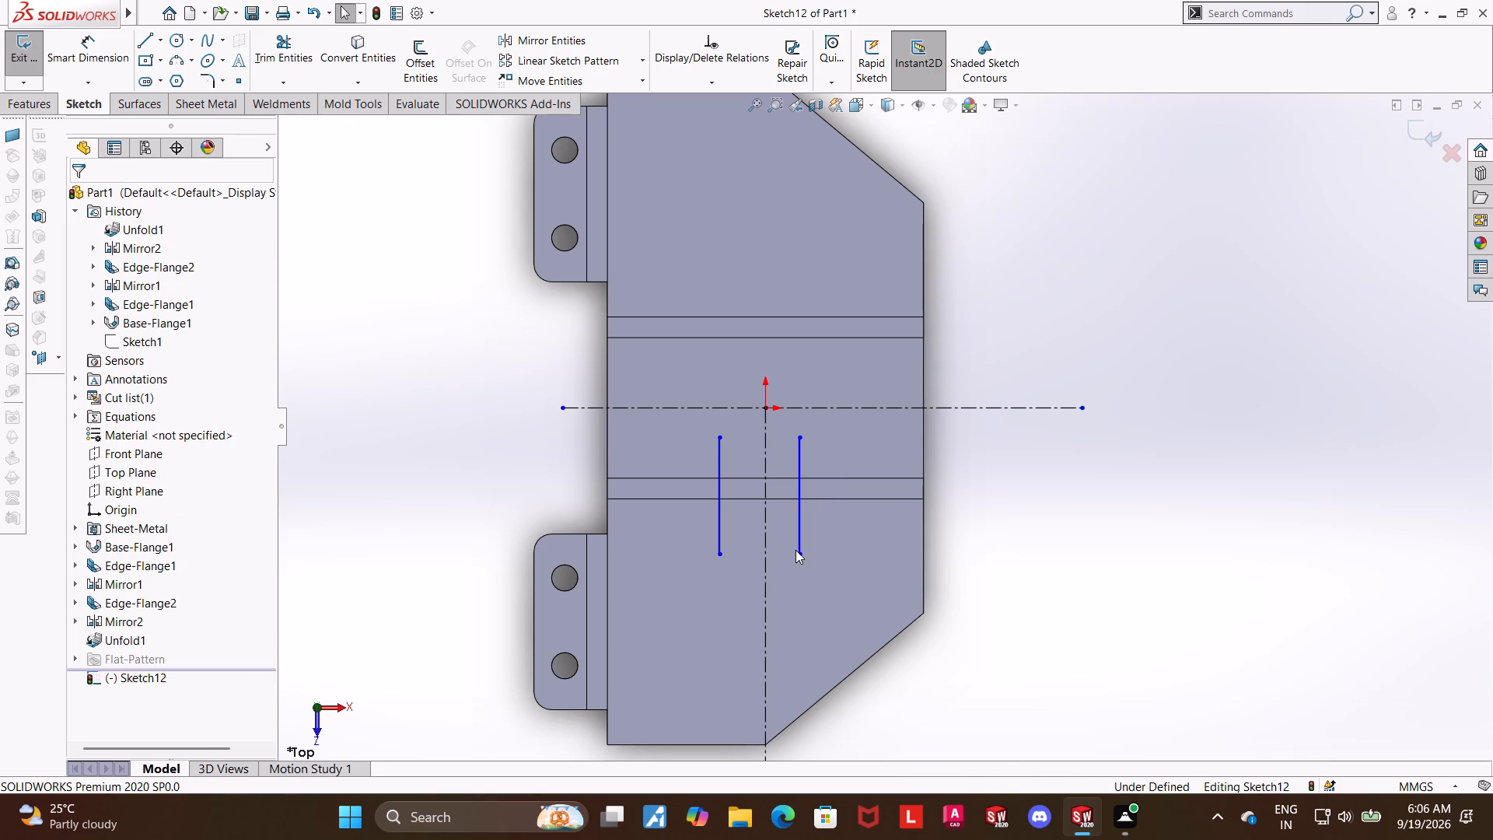
pyautogui.press('Escape')
pyautogui.press('Escape')
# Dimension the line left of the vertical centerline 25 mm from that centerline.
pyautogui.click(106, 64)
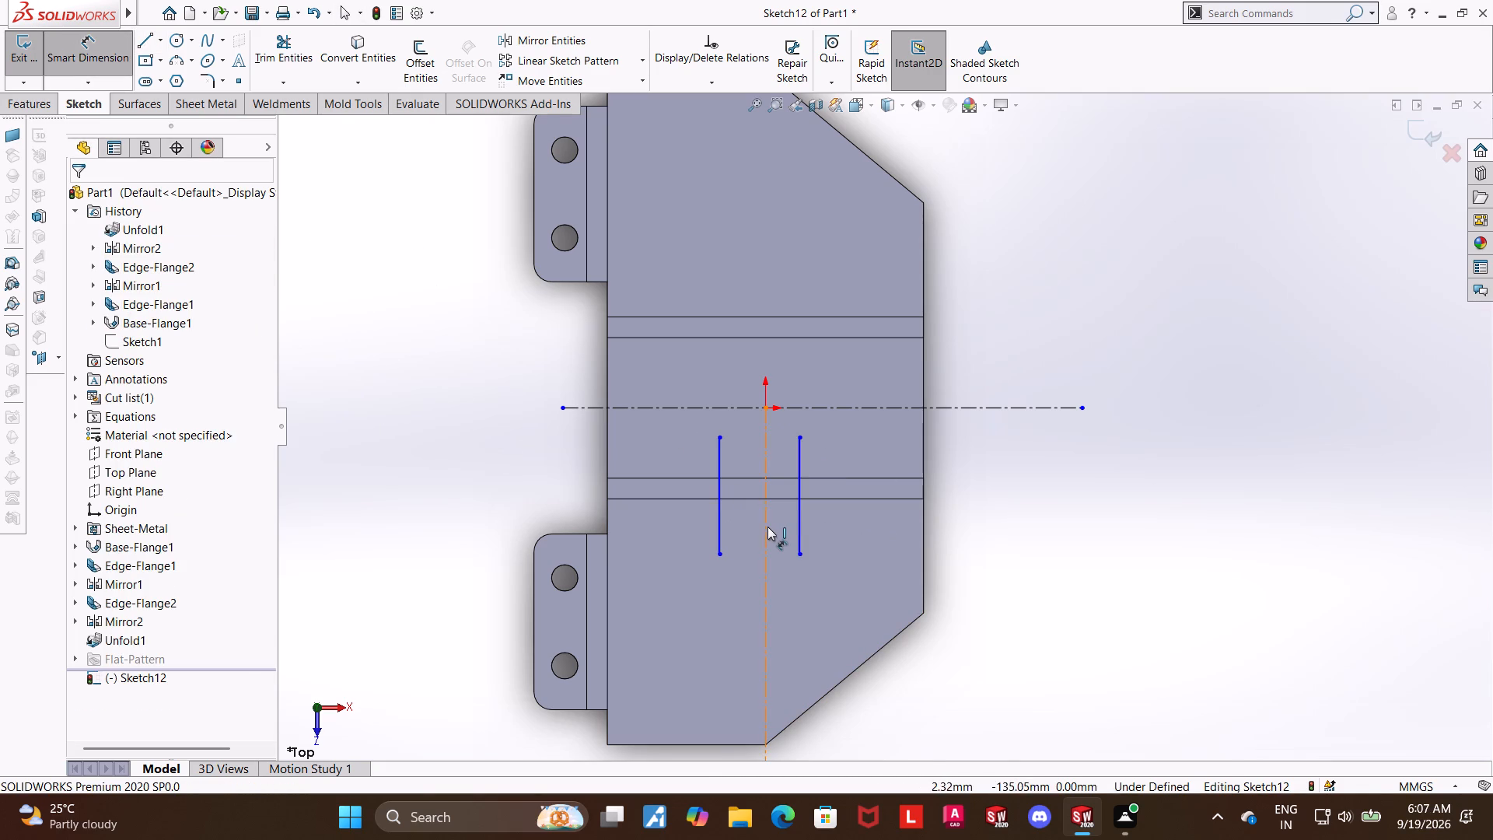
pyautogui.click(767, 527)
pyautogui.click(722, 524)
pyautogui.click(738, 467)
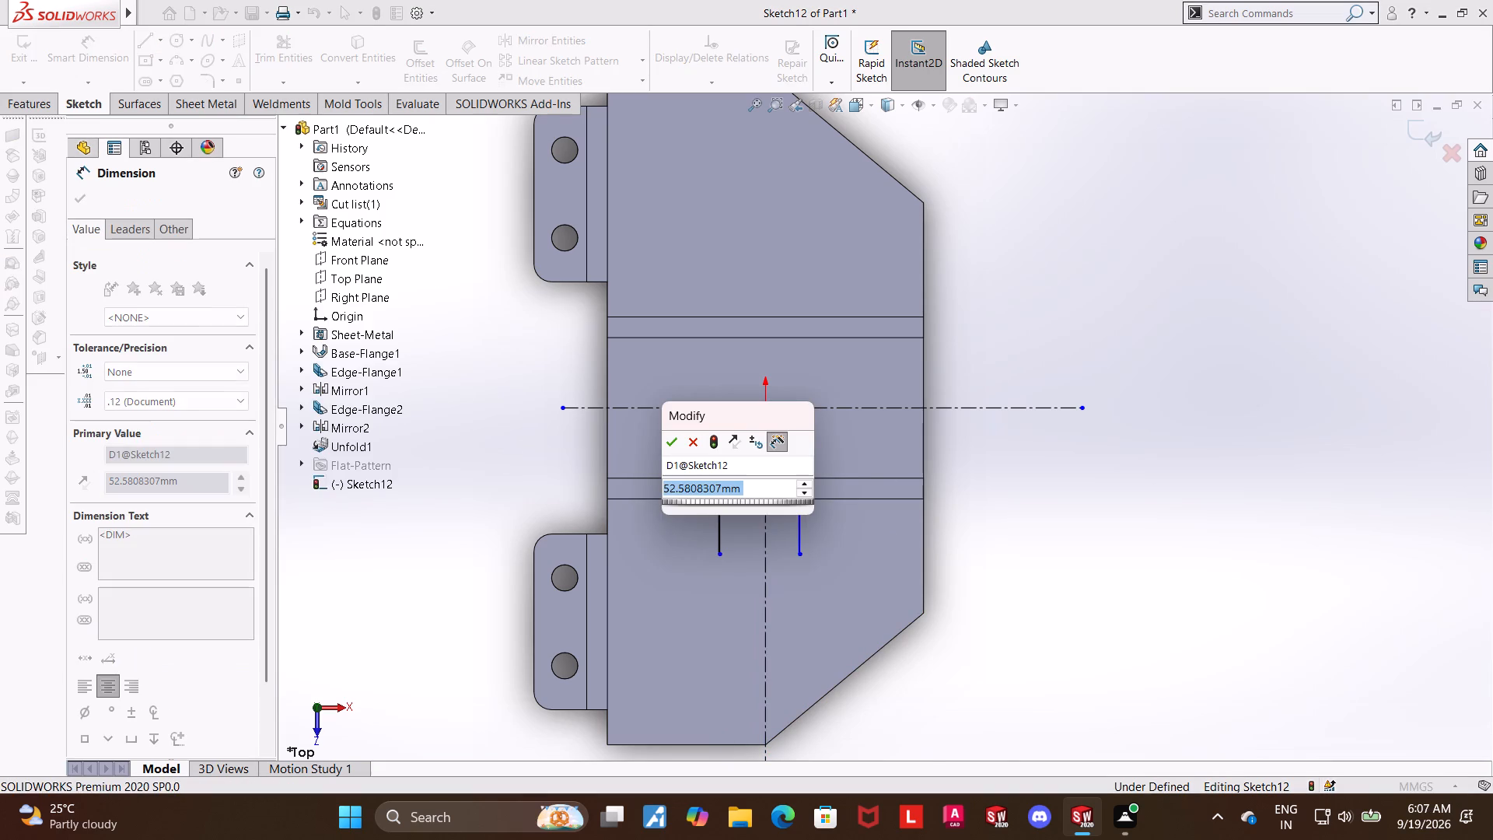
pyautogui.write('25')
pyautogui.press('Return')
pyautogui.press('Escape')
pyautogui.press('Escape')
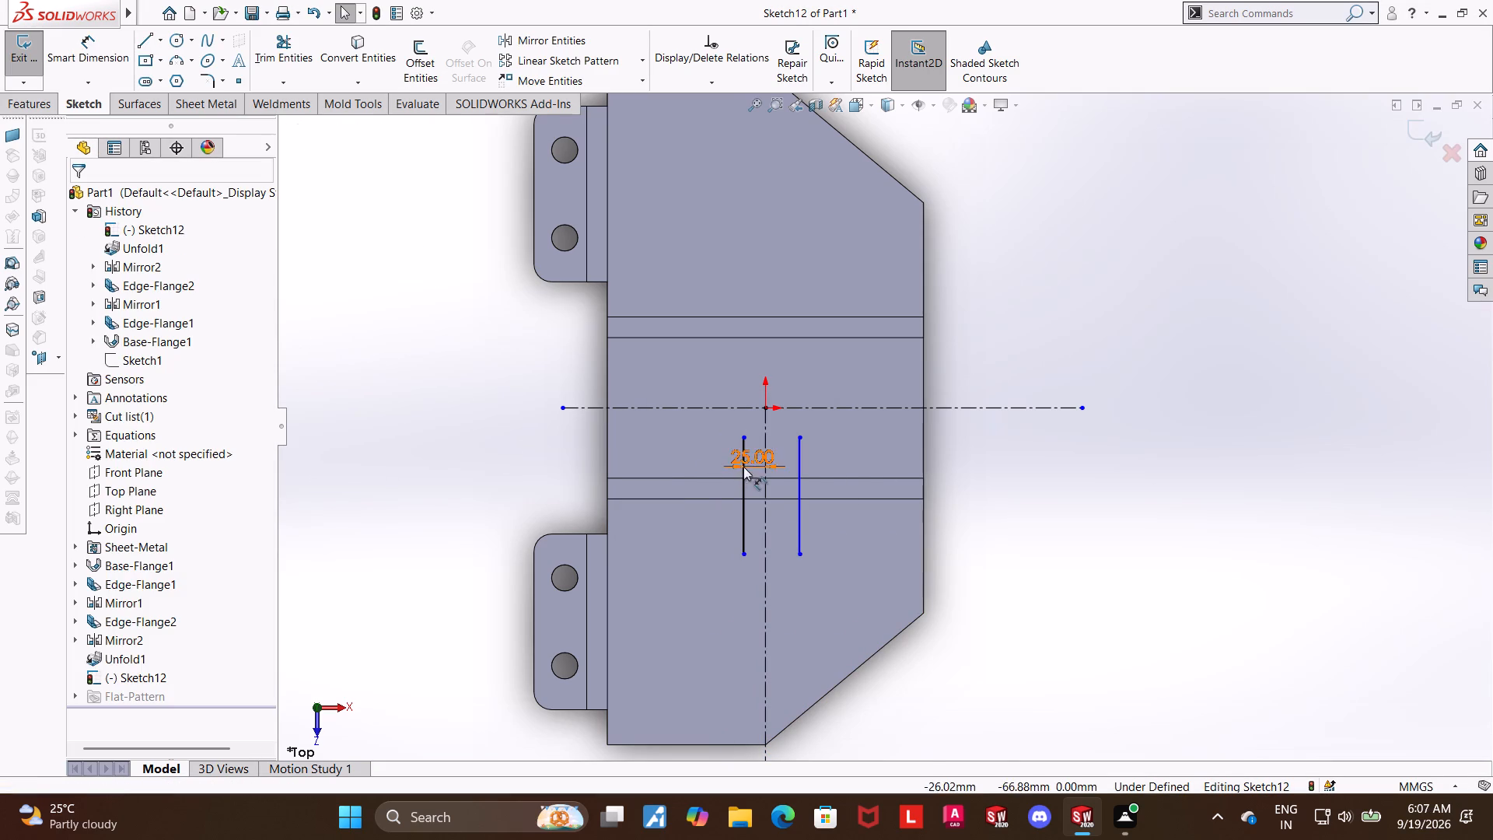
# Join the lower ends of the two vertical lines with a downward-bulging 3 Point Arc of about 32 mm radius.
pyautogui.scroll(-3, 799, 523)
pyautogui.click(91, 57)
pyautogui.press('Escape')
pyautogui.press('Escape')
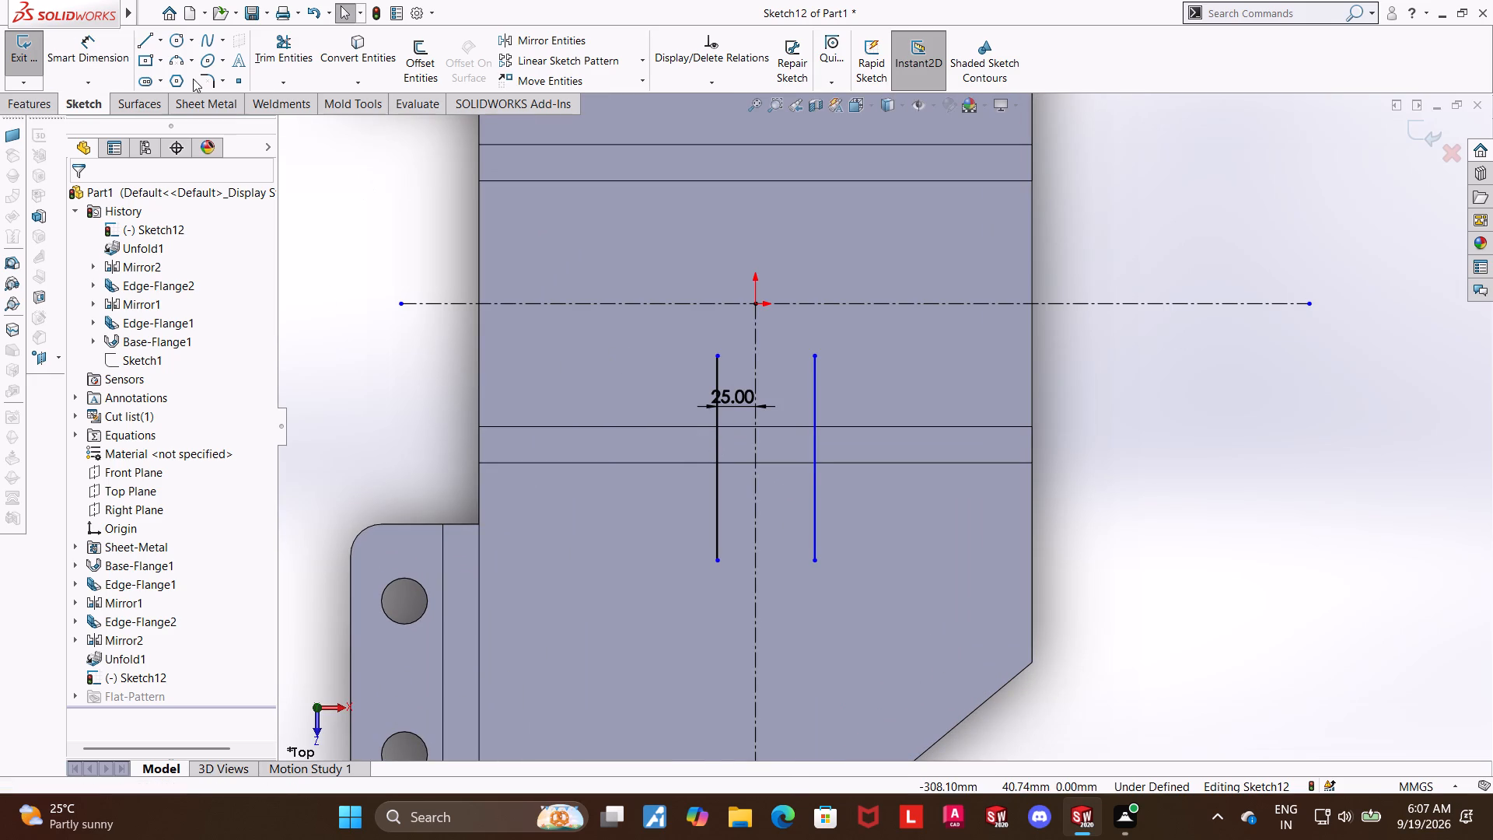
pyautogui.click(168, 55)
pyautogui.click(715, 562)
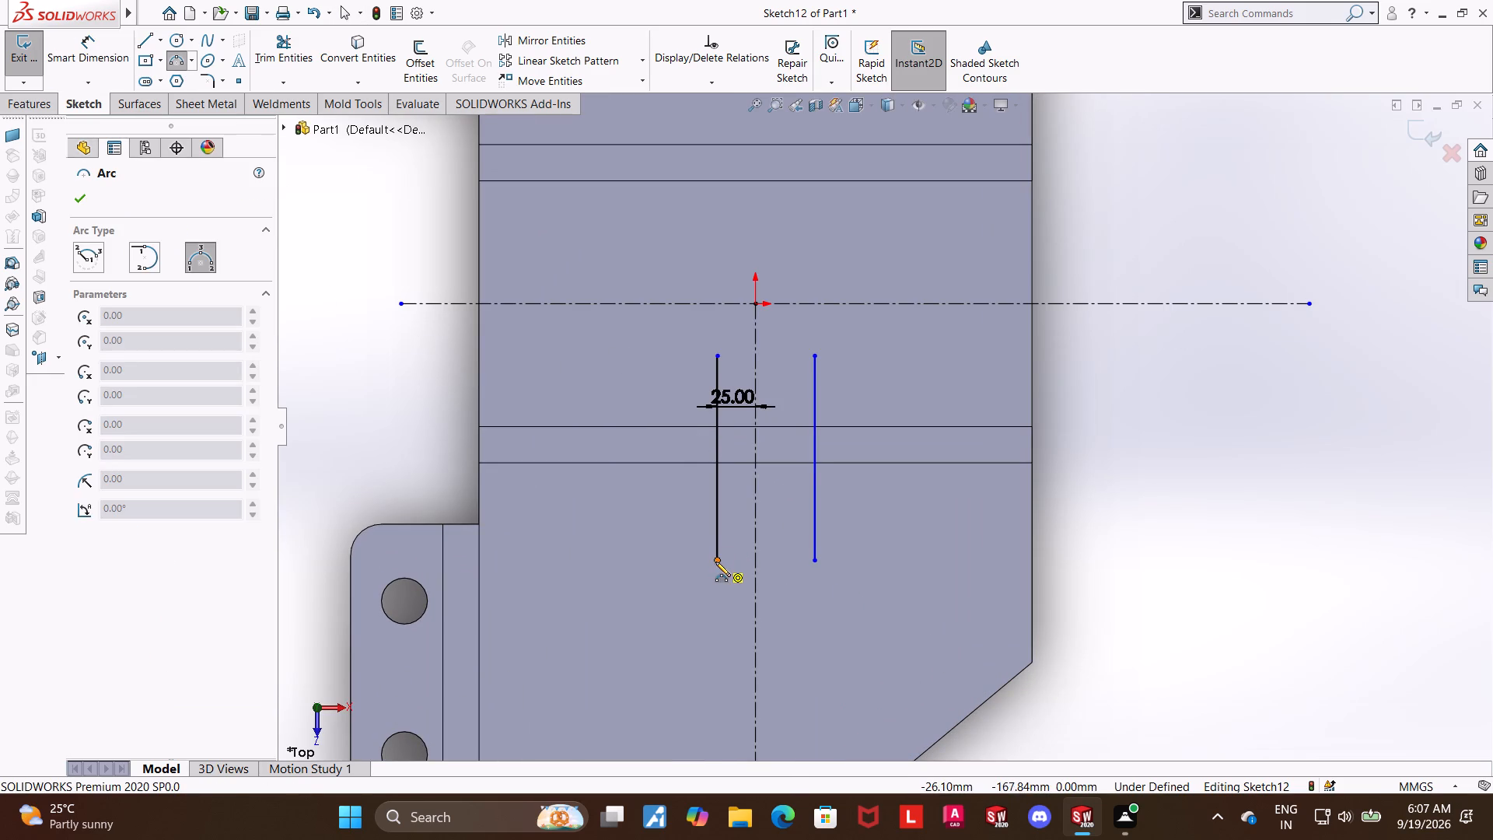
pyautogui.click(815, 561)
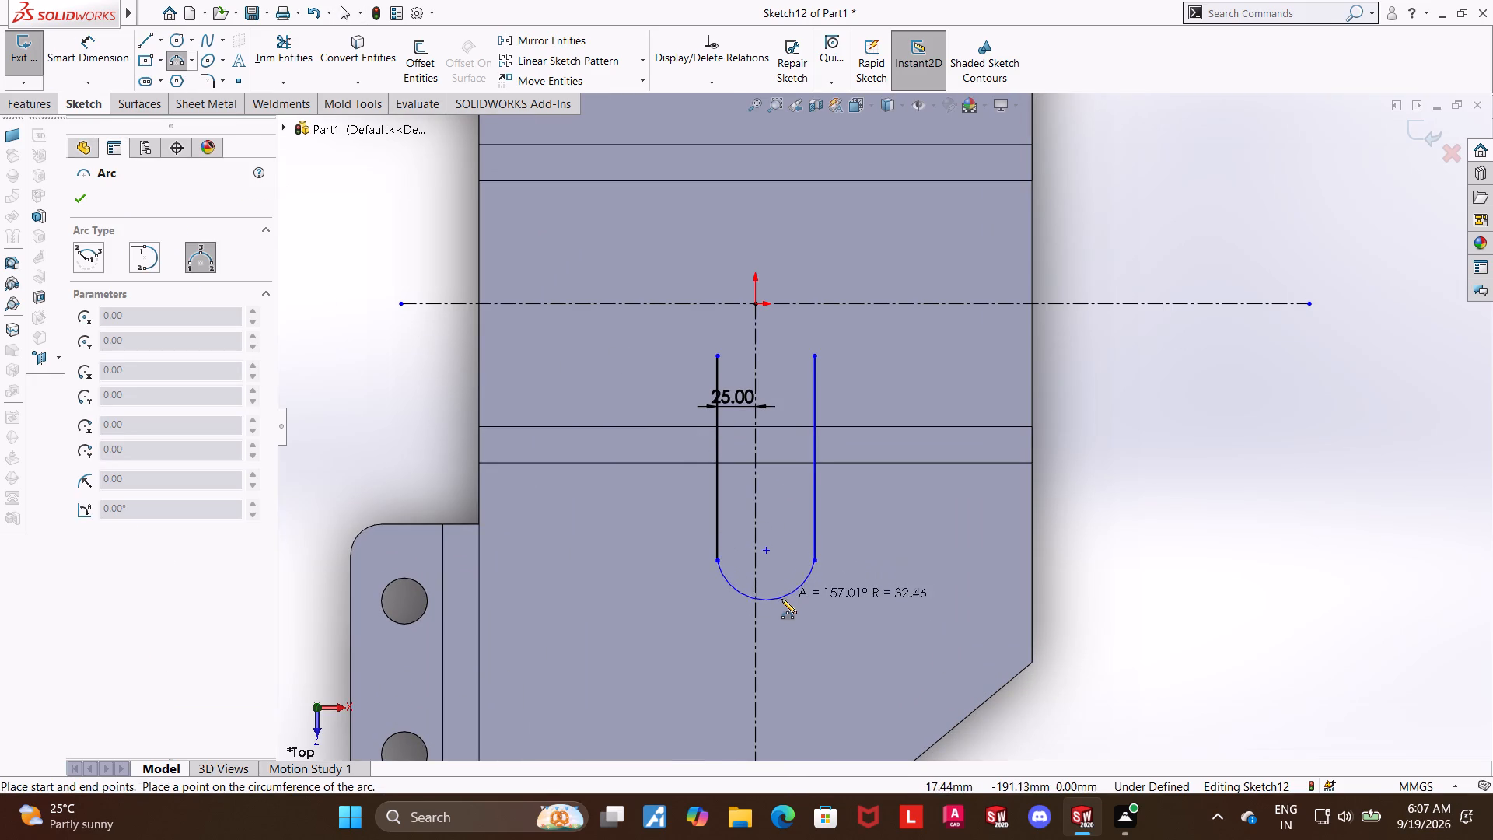
pyautogui.click(781, 604)
pyautogui.press('Escape')
pyautogui.press('Escape')
pyautogui.press('Escape')
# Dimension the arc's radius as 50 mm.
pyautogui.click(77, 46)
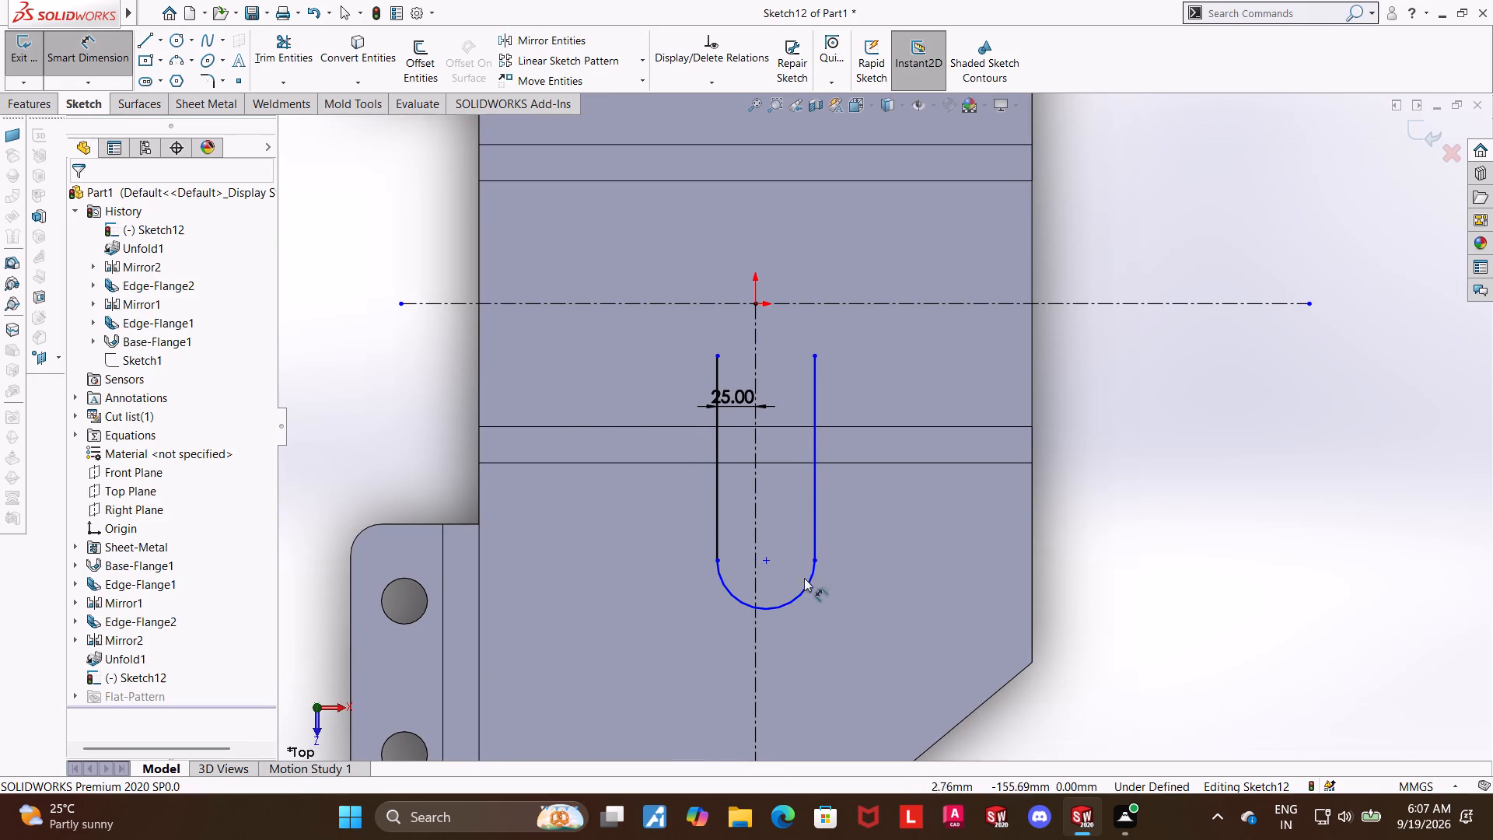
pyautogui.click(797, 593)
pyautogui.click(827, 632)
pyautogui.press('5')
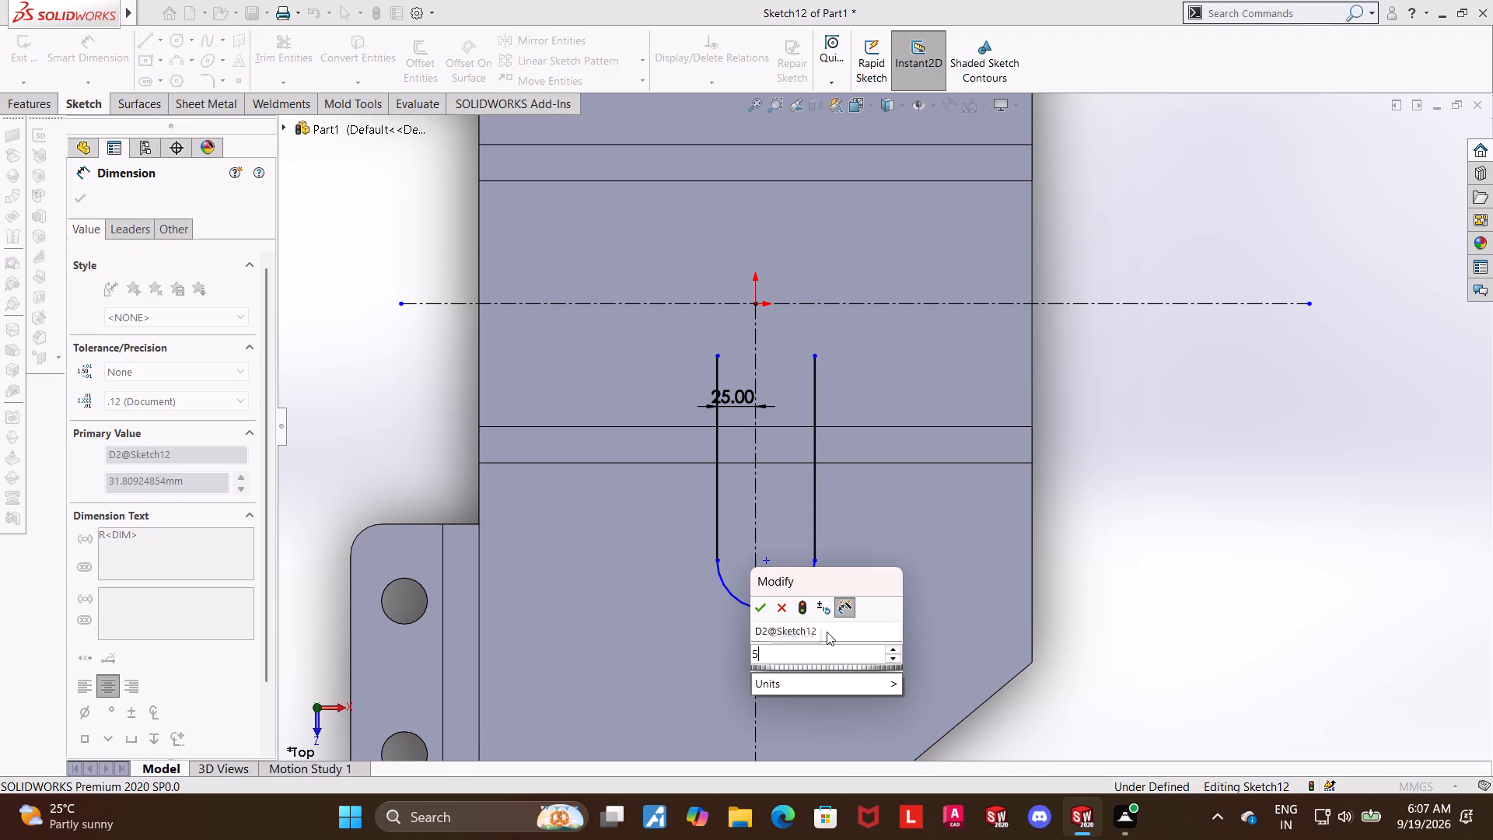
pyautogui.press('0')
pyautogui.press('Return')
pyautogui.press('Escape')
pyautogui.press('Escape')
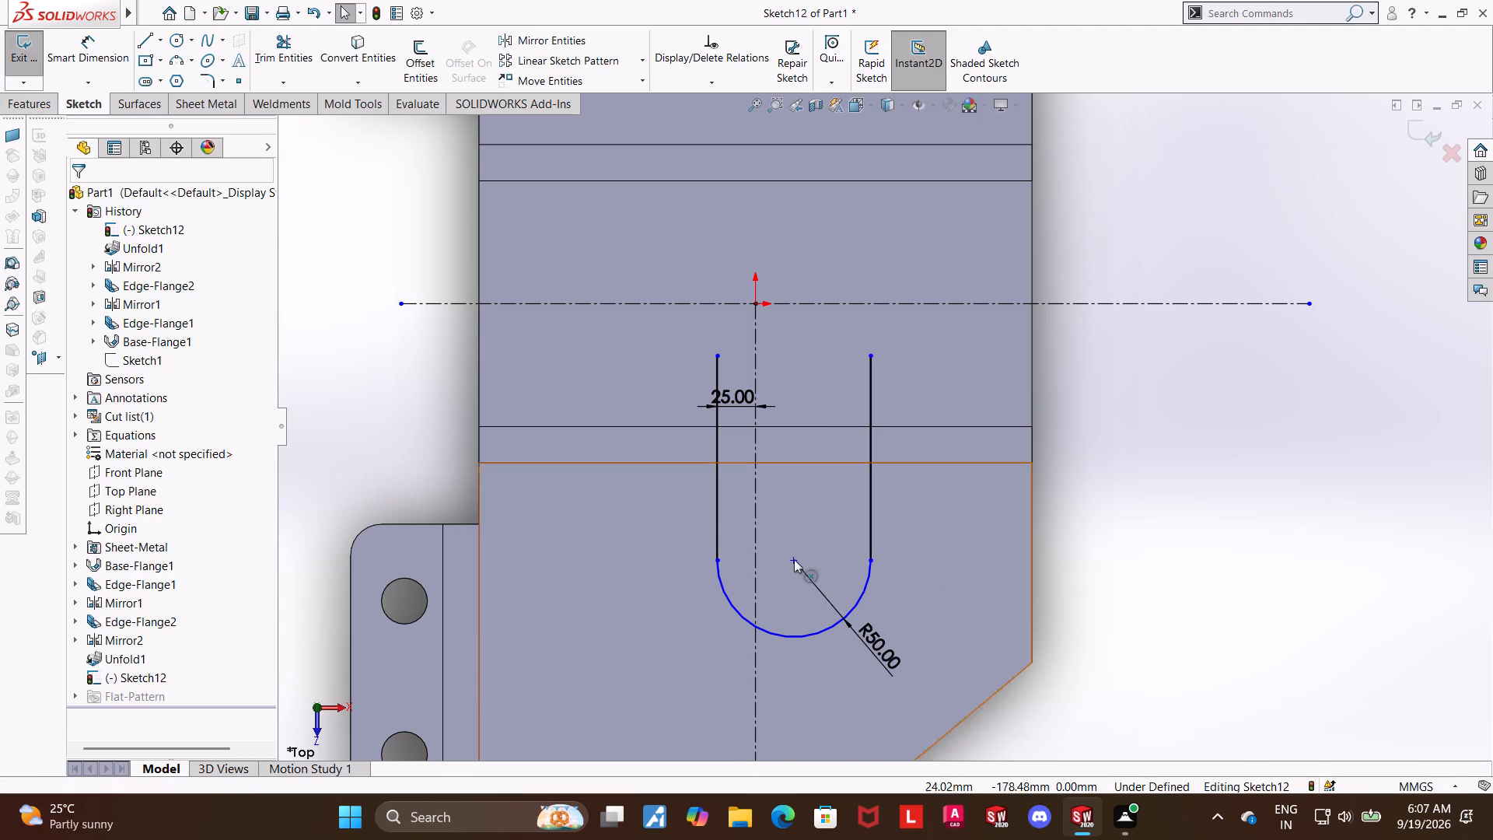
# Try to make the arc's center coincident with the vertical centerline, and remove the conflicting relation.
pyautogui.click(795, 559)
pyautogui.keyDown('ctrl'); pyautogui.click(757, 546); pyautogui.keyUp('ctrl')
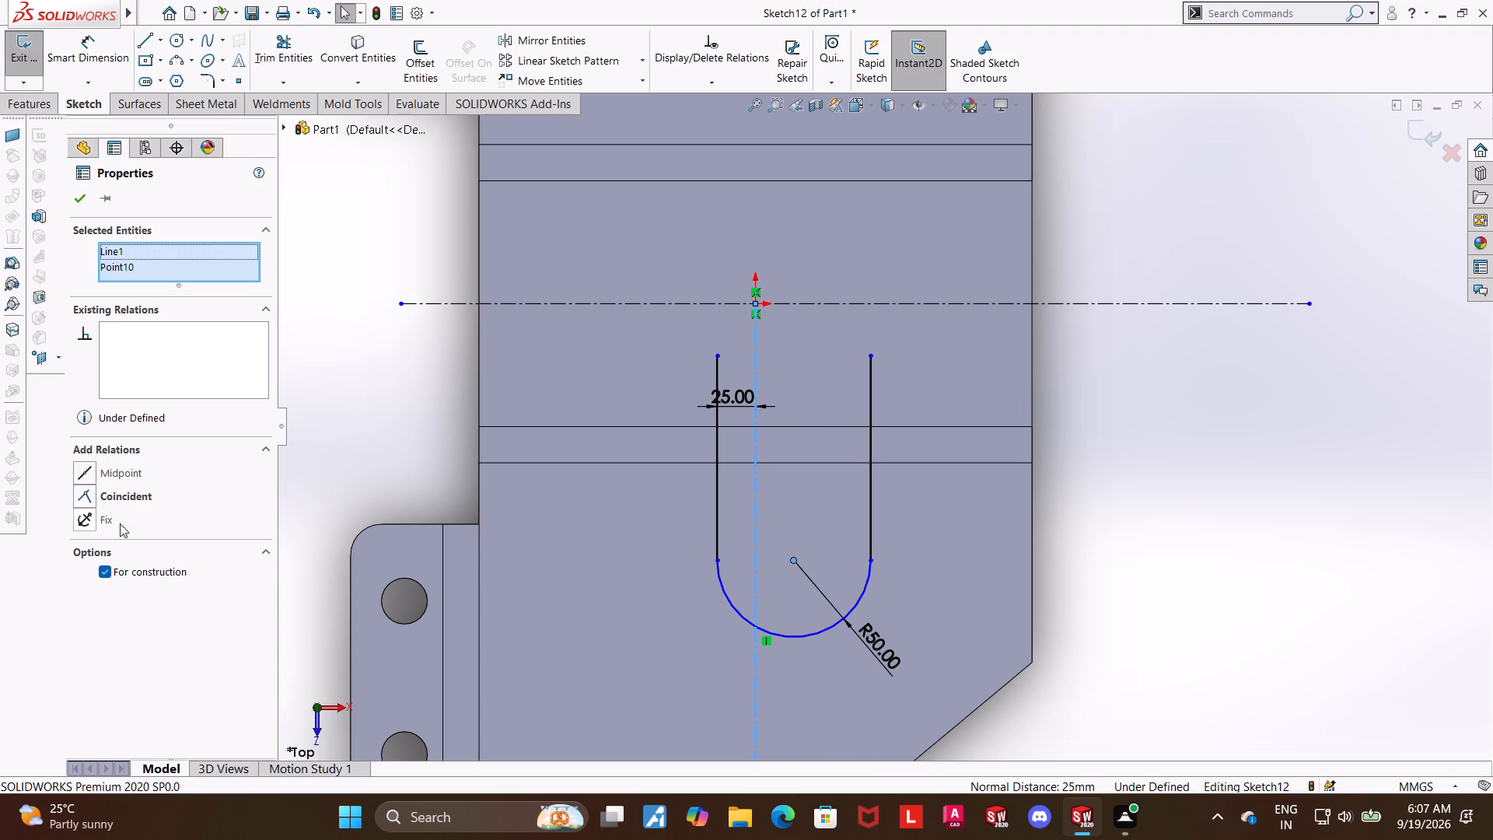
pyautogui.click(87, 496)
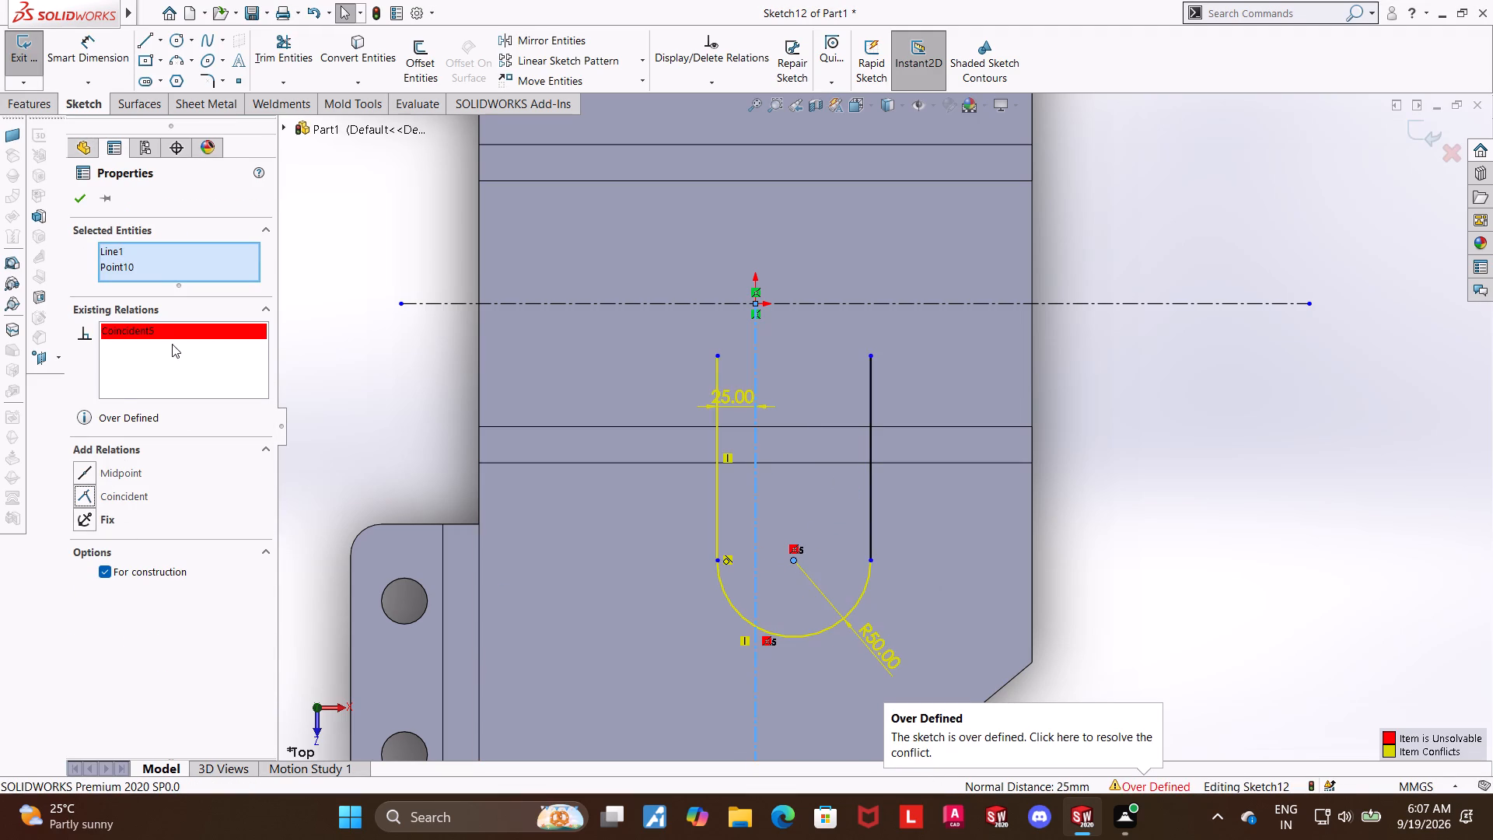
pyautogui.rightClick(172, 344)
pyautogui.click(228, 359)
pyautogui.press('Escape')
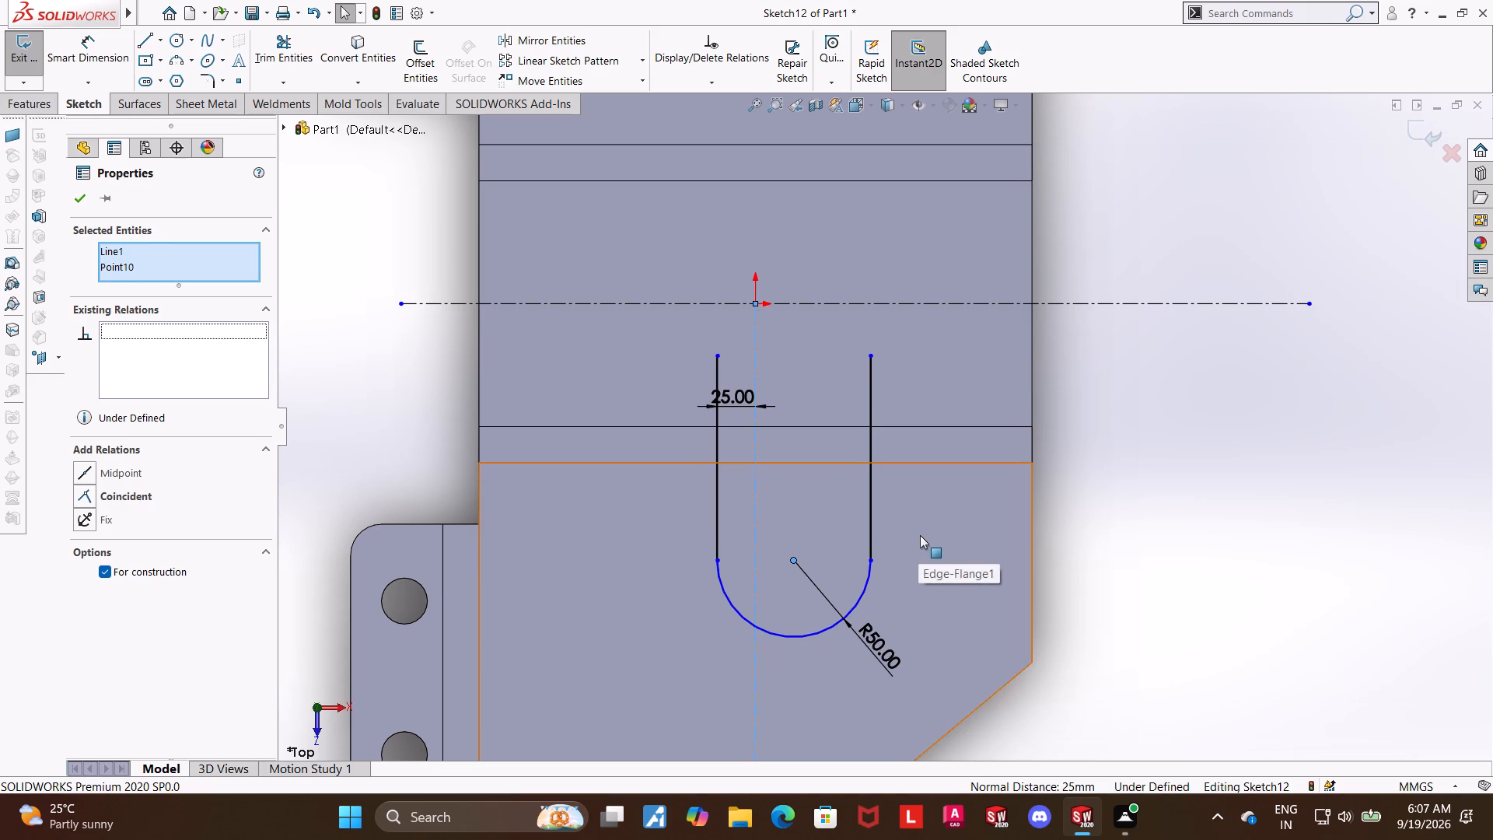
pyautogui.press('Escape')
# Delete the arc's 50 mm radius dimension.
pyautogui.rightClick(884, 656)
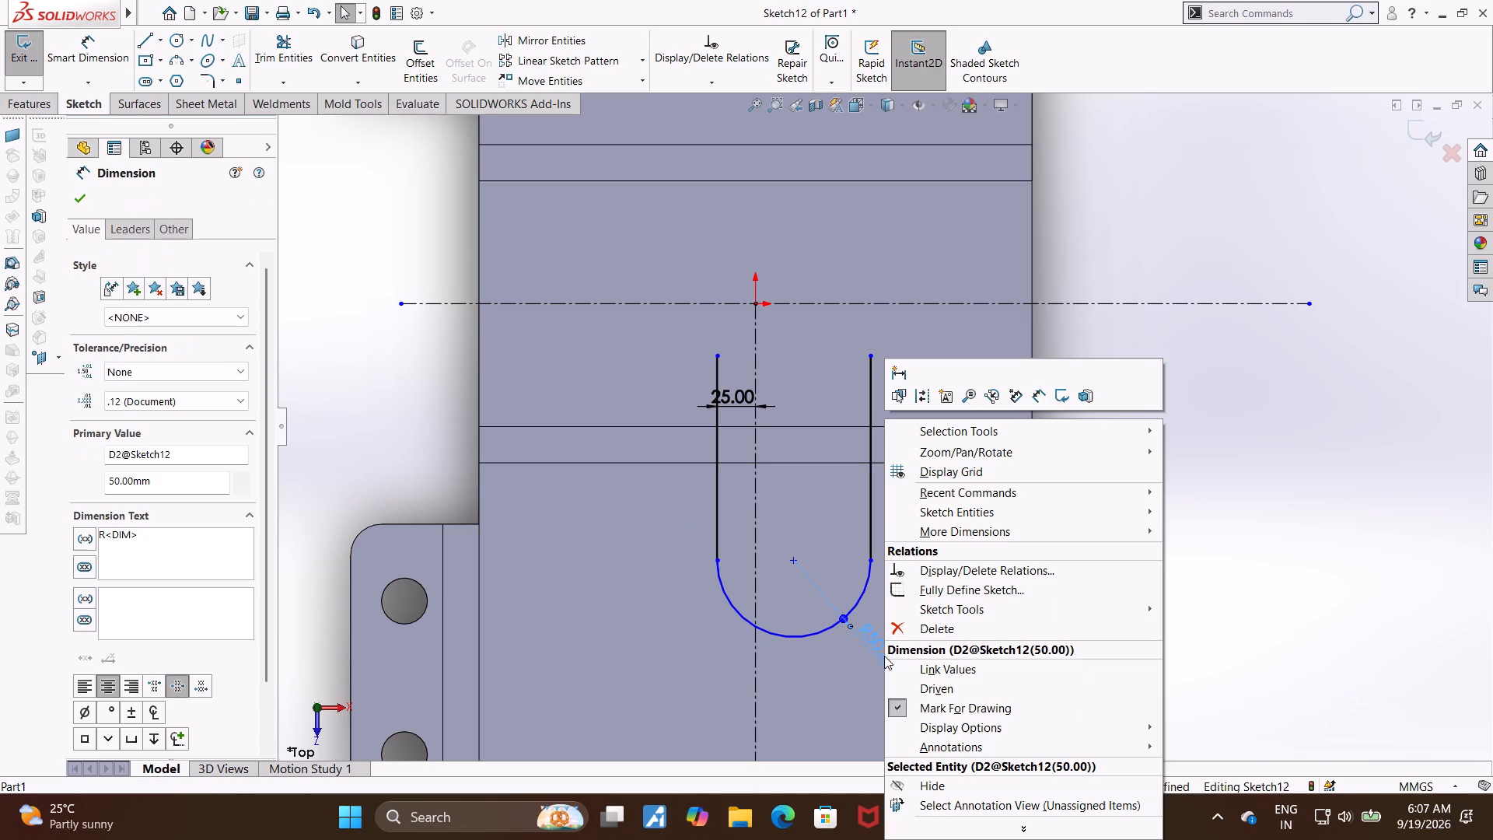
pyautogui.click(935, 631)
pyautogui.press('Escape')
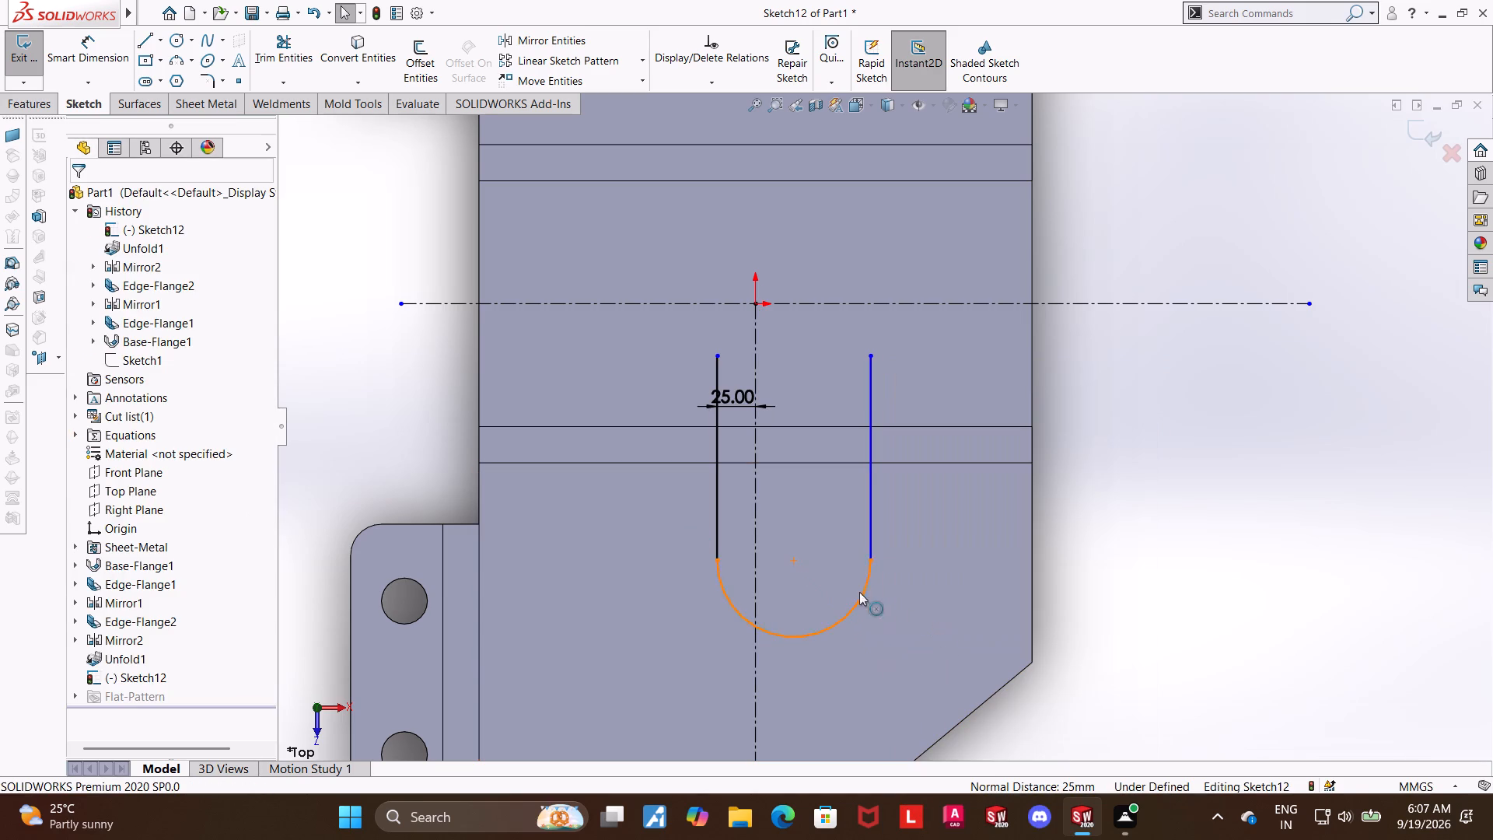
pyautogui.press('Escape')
# Make the arc's center coincident with the vertical centerline.
pyautogui.click(795, 561)
pyautogui.keyDown('ctrl'); pyautogui.click(758, 551); pyautogui.keyUp('ctrl')
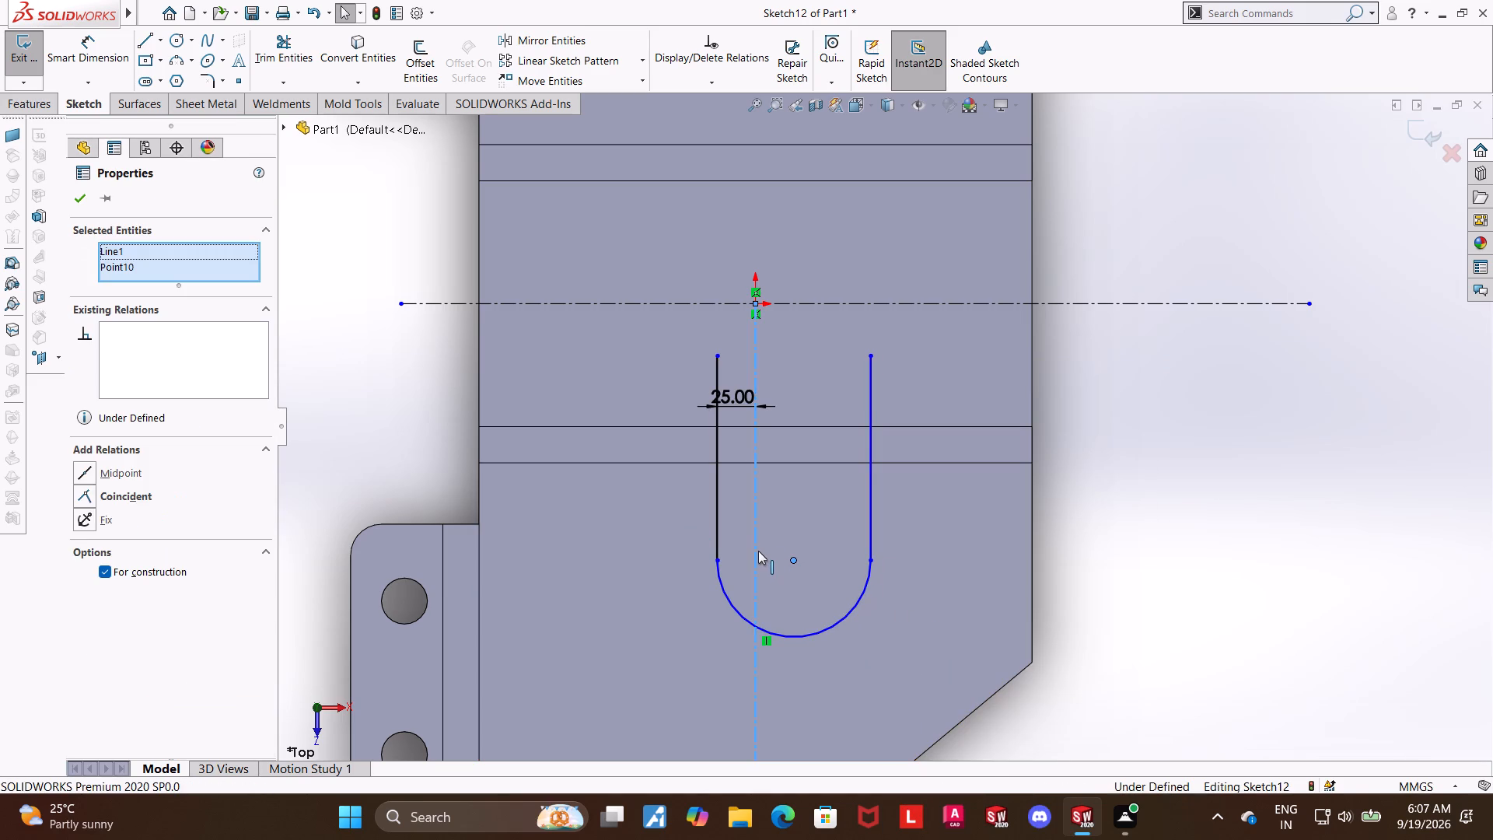
pyautogui.click(90, 494)
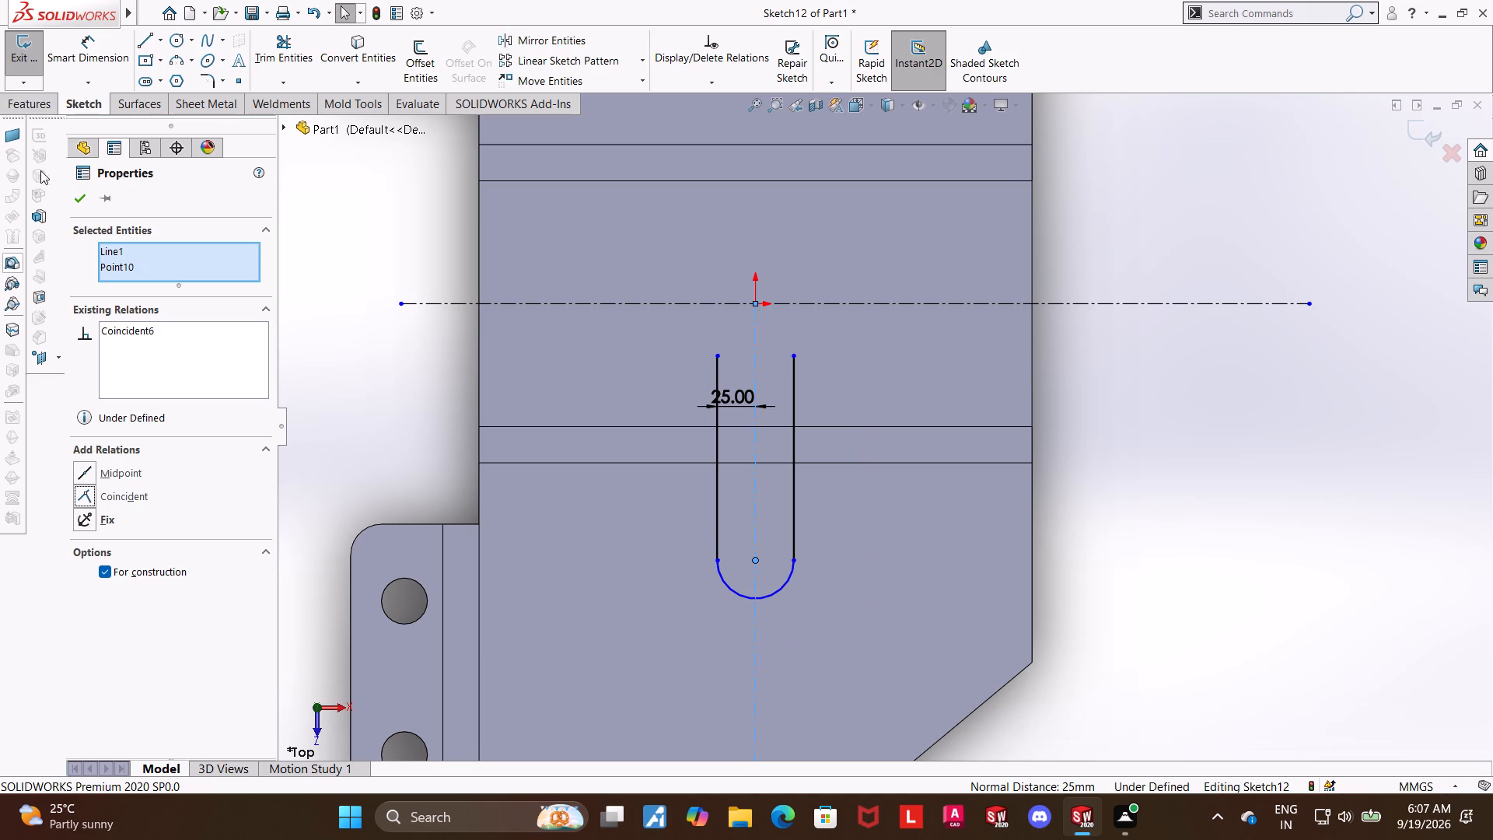
pyautogui.click(82, 193)
pyautogui.press('Escape')
pyautogui.press('Escape')
# Add a horizontal relation between the arc's center and its two endpoints.
pyautogui.scroll(-1, 804, 569)
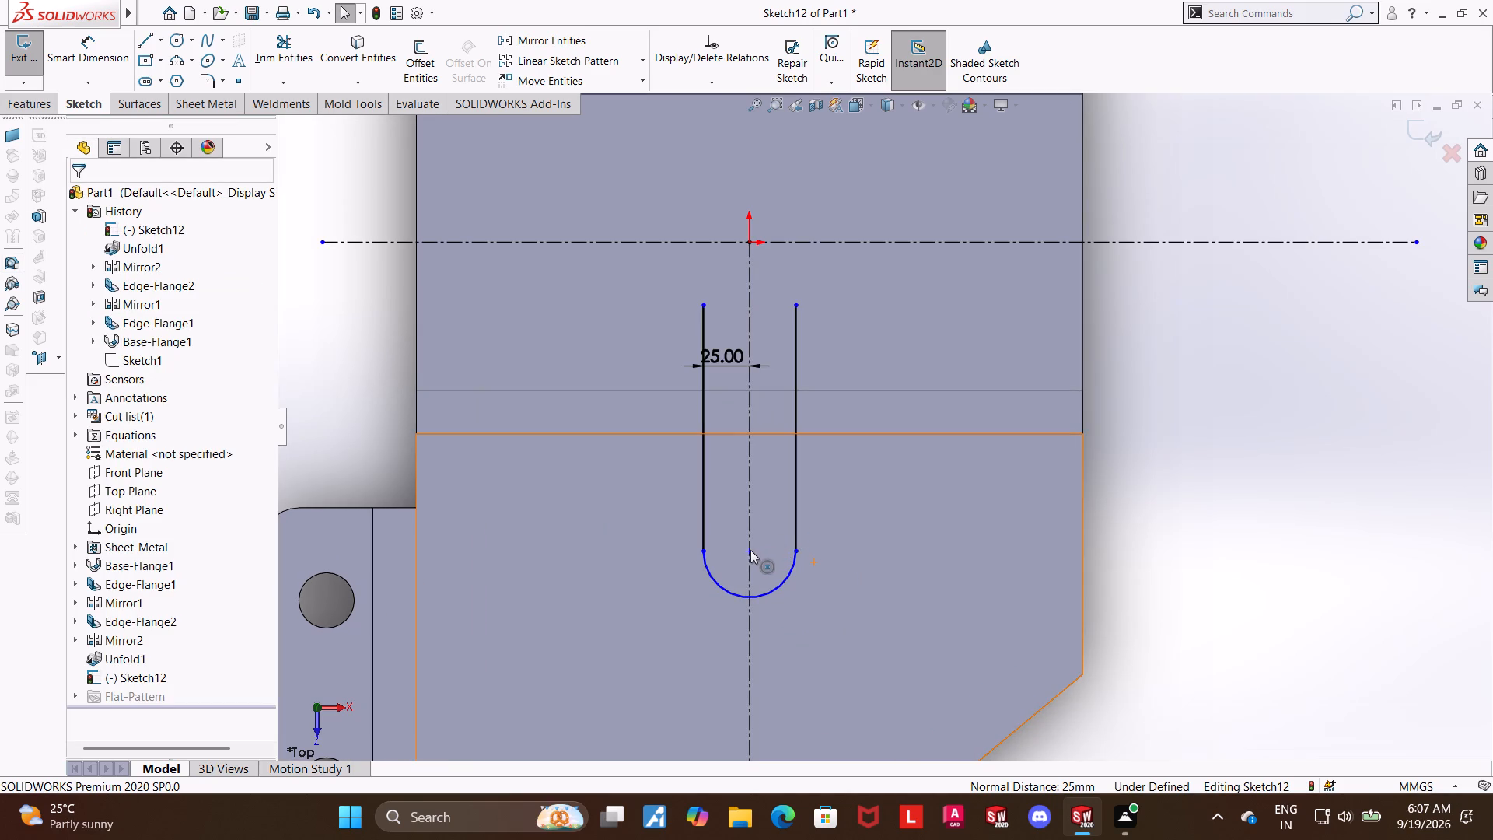
pyautogui.press('Escape')
pyautogui.click(797, 551)
pyautogui.keyDown('ctrl'); pyautogui.click(750, 554); pyautogui.keyUp('ctrl')
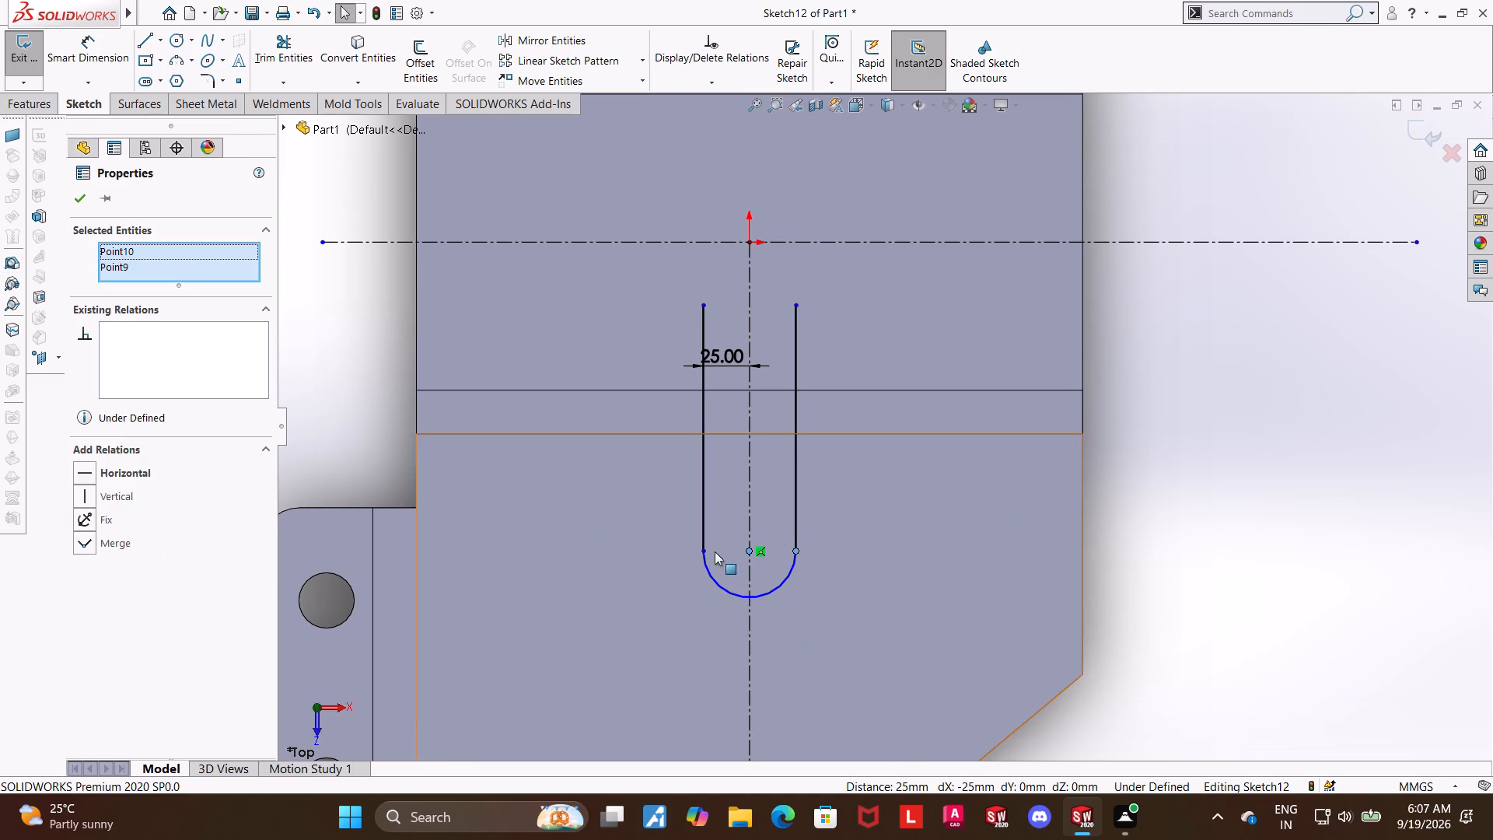
pyautogui.keyDown('ctrl'); pyautogui.click(703, 551); pyautogui.keyUp('ctrl')
pyautogui.click(88, 488)
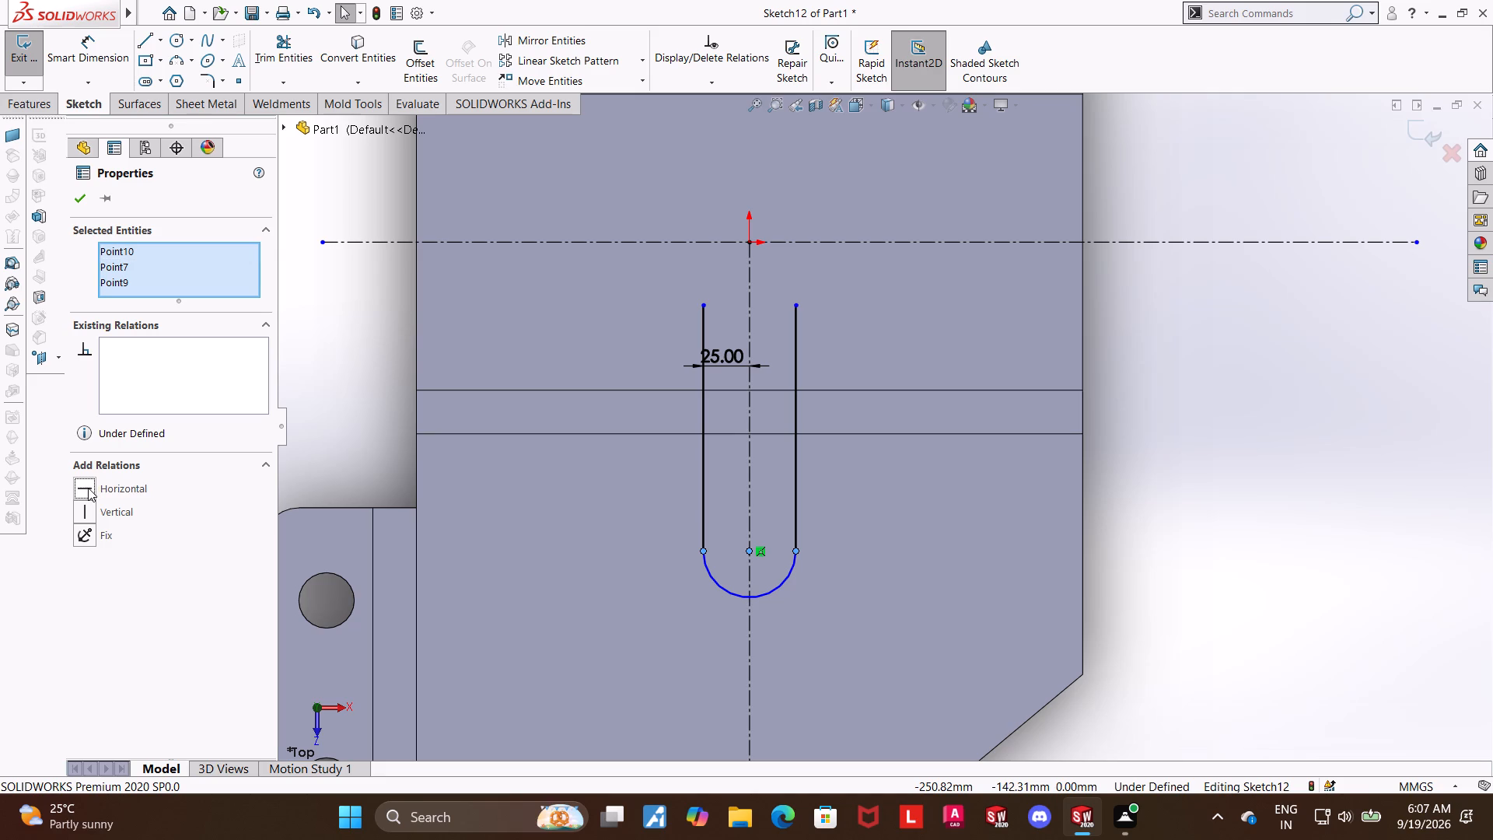
pyautogui.click(86, 201)
pyautogui.press('Escape')
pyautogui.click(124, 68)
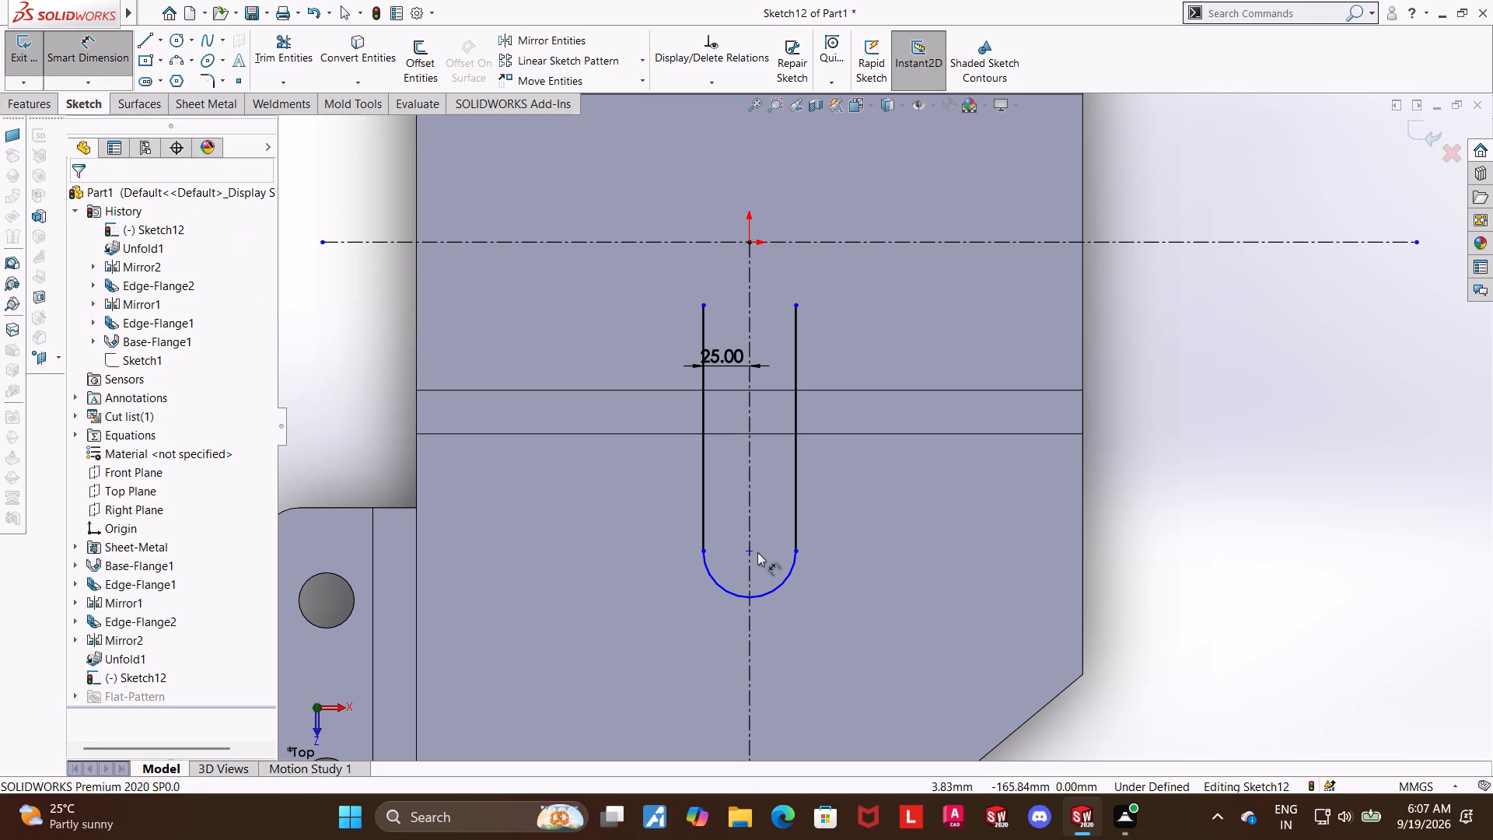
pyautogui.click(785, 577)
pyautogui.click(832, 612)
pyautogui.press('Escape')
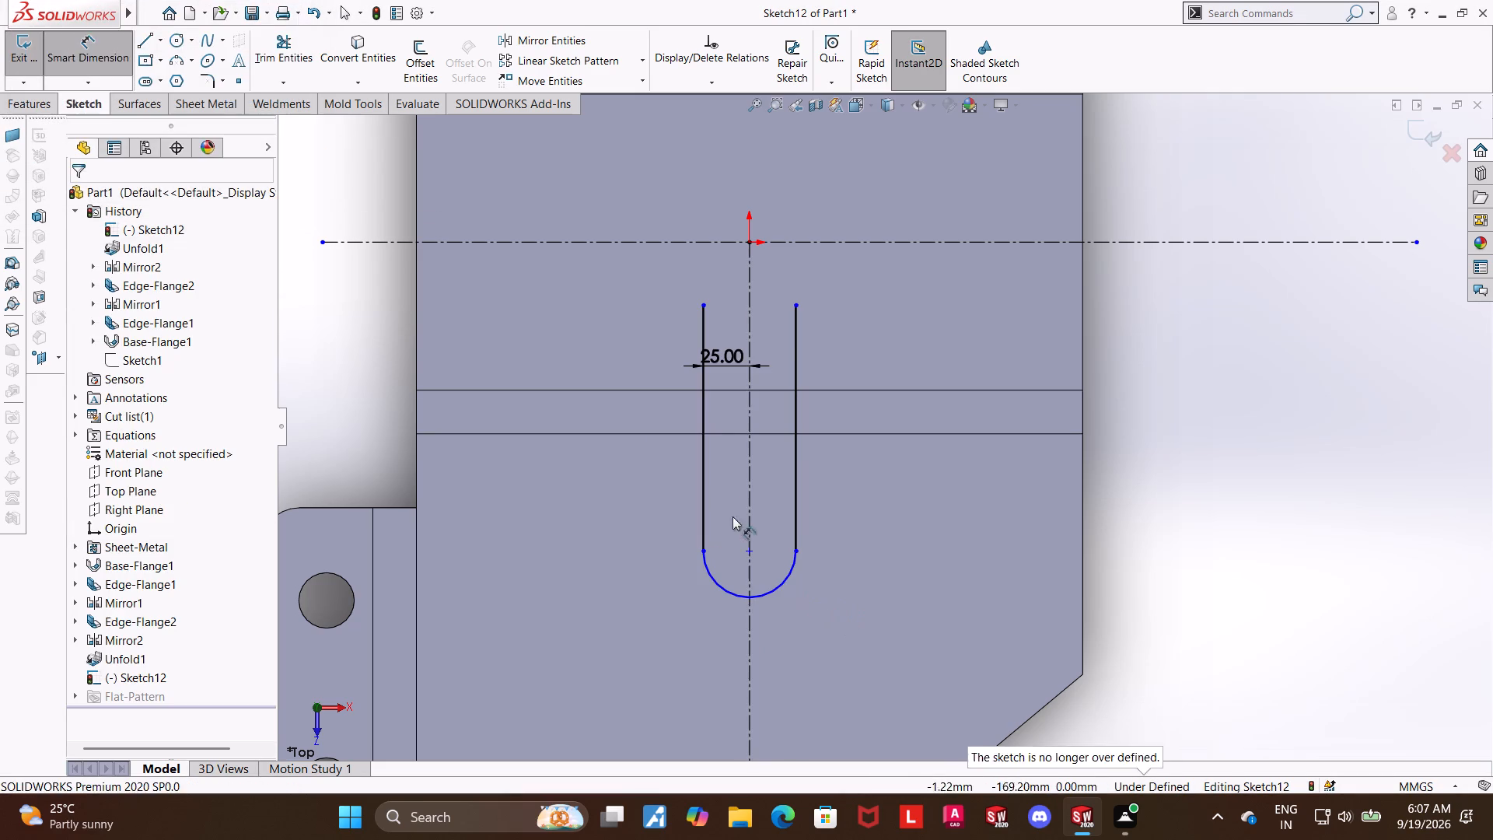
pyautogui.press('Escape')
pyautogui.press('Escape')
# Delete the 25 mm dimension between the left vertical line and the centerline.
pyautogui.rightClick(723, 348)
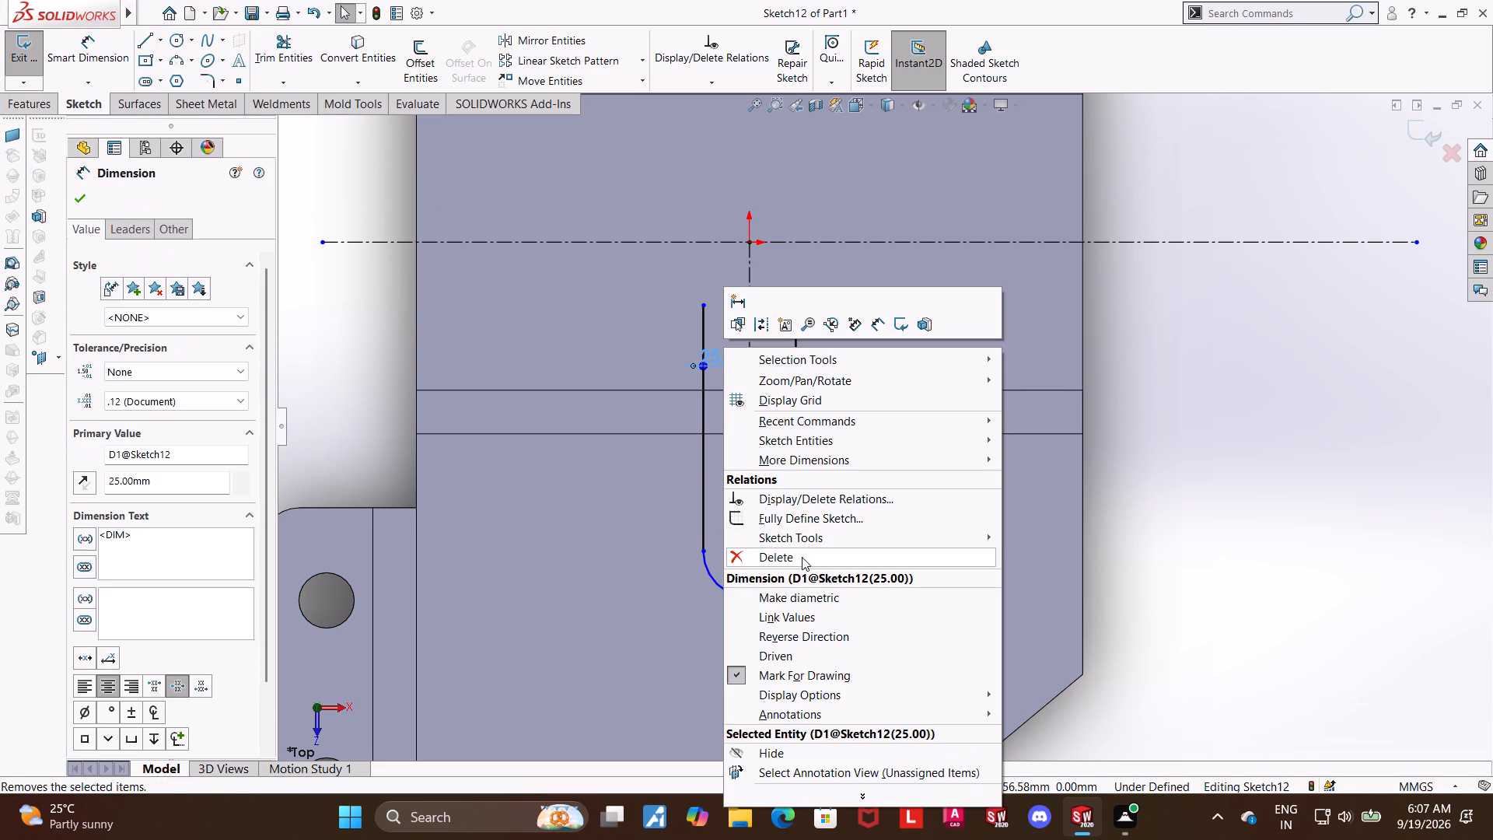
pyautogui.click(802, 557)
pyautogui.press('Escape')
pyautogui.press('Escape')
# Dimension the arc's radius as 50 mm.
pyautogui.click(75, 57)
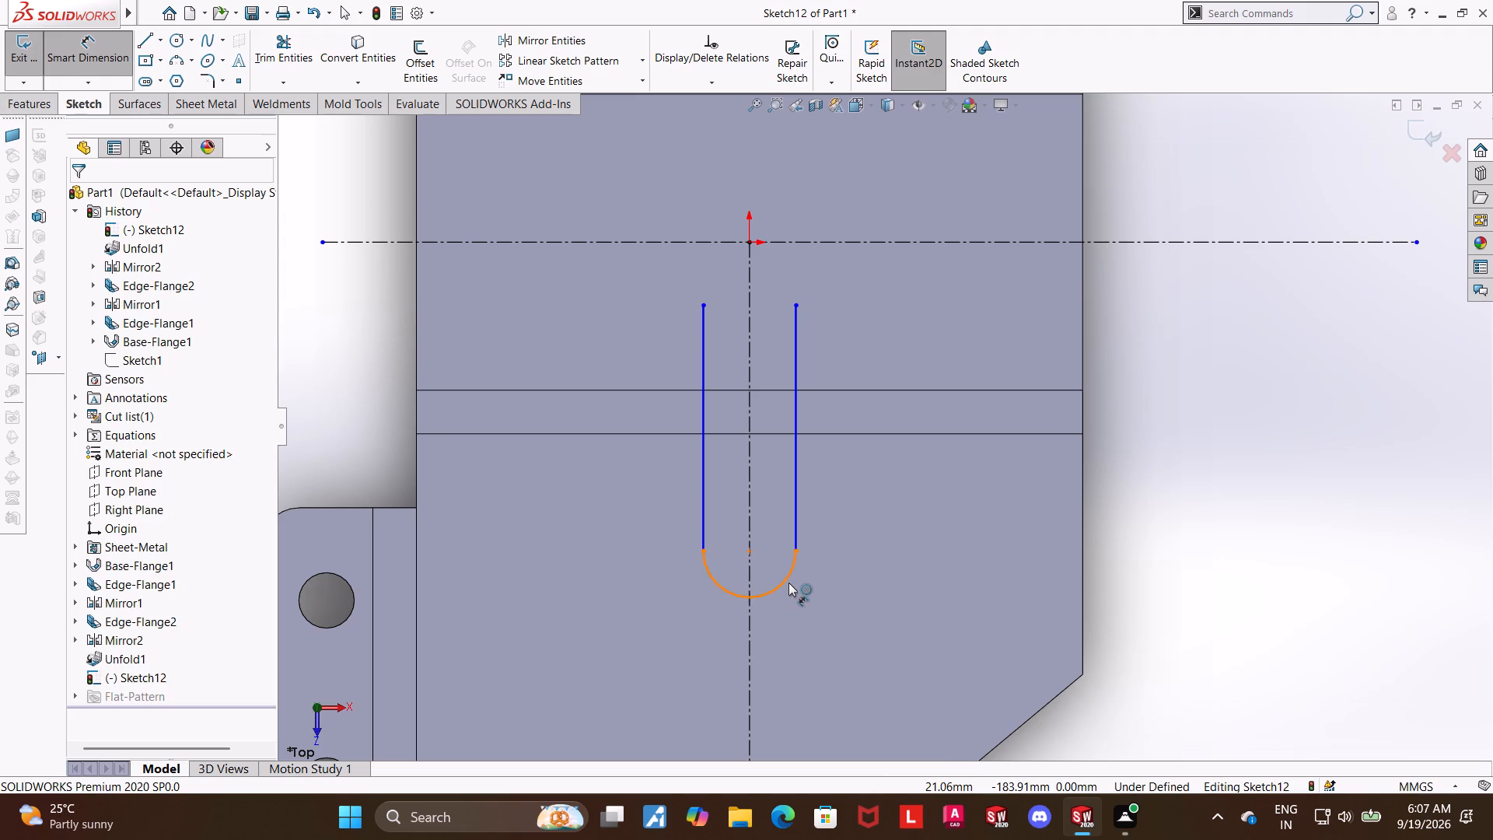
pyautogui.click(788, 583)
pyautogui.click(818, 604)
pyautogui.write('50')
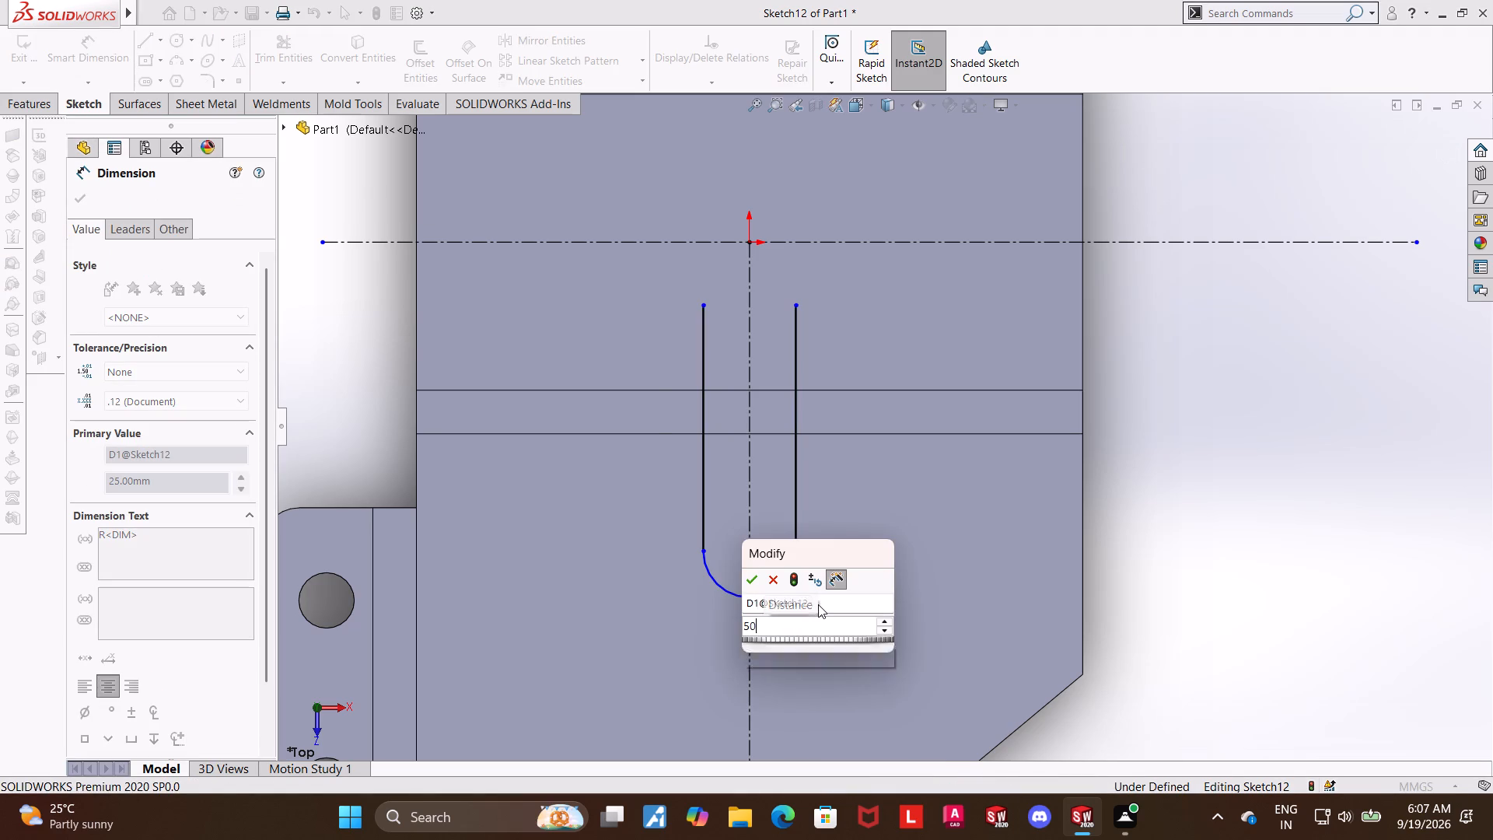
pyautogui.press('Return')
pyautogui.press('Escape')
pyautogui.press('Escape')
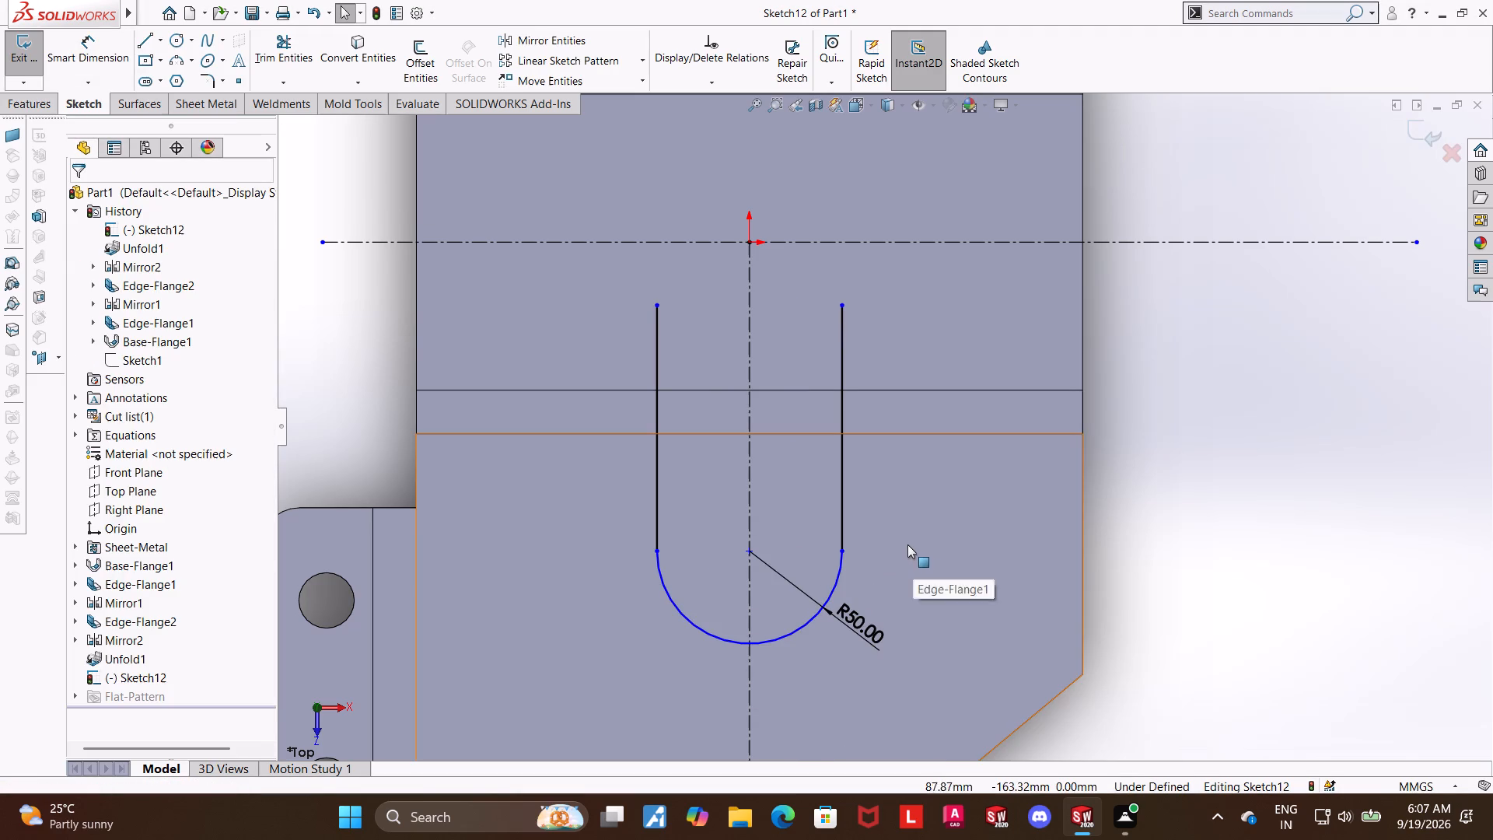
pyautogui.press('Escape')
pyautogui.press('Escape')
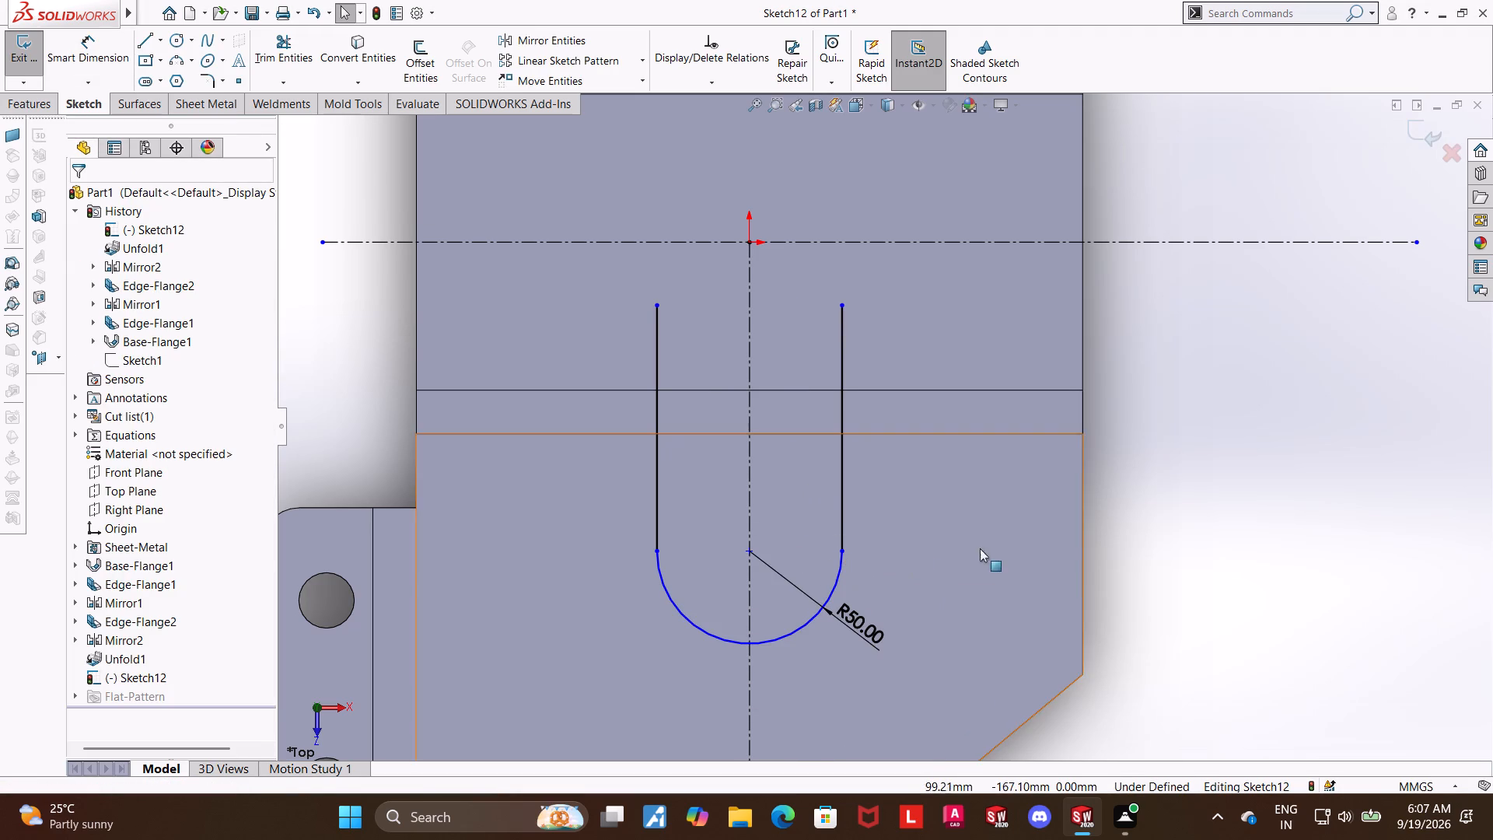
pyautogui.press('Escape')
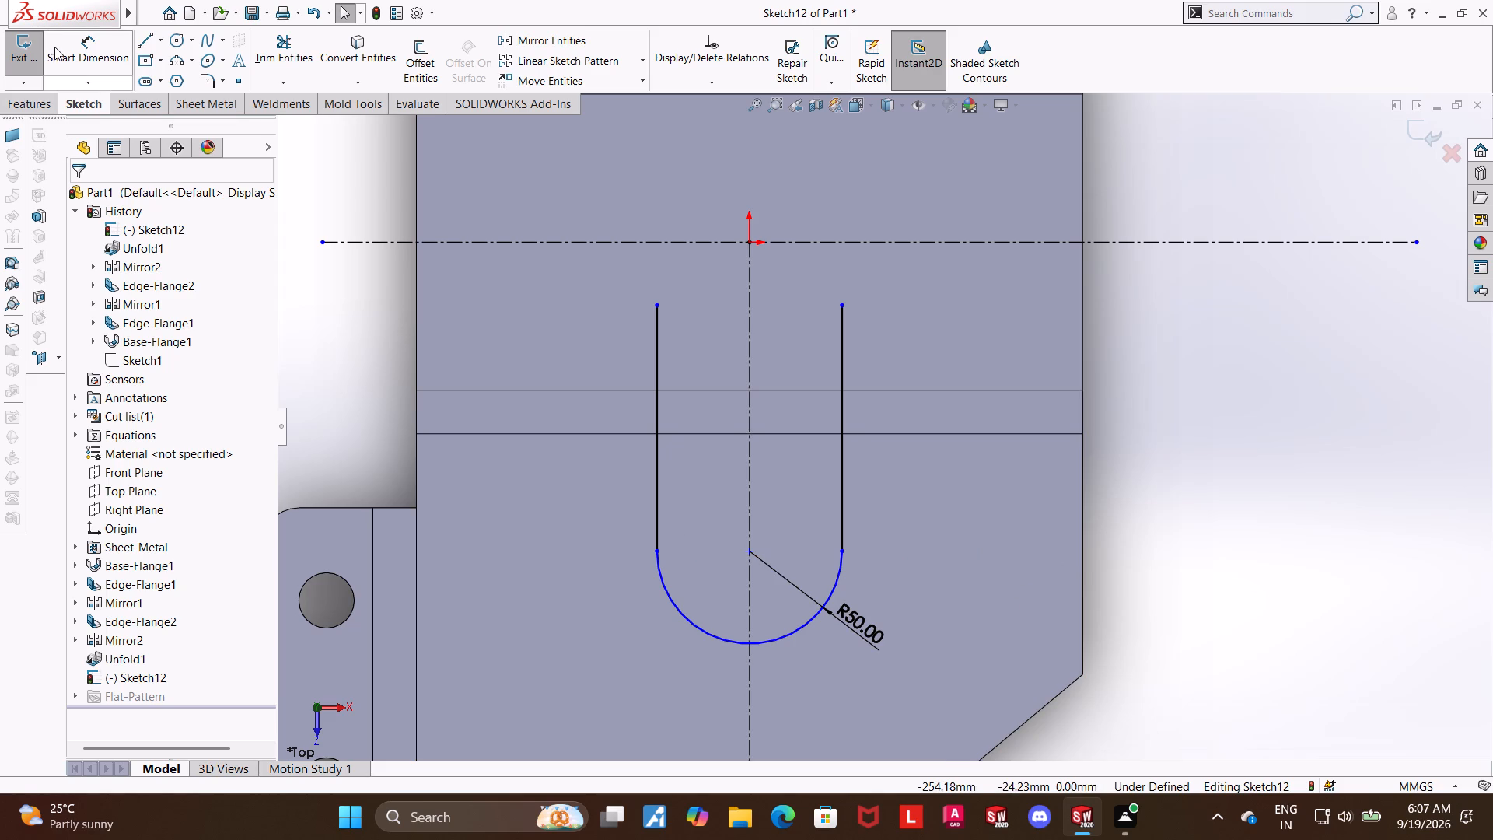
# Dimension the upper endpoint of the U-profile's left line 60 mm from the horizontal centerline.
pyautogui.click(64, 51)
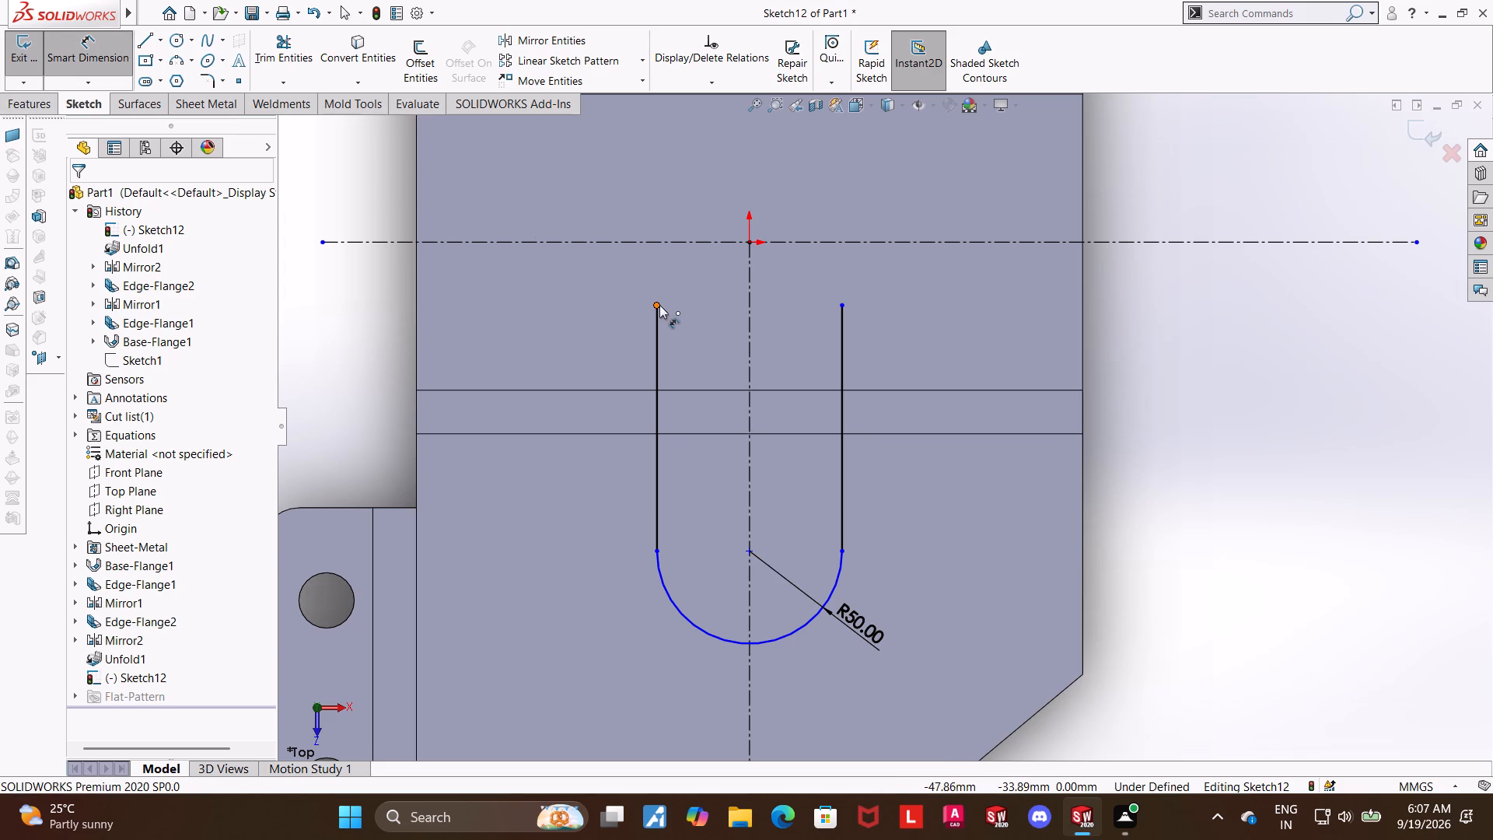
pyautogui.click(658, 305)
pyautogui.click(650, 243)
pyautogui.scroll(2, 628, 264)
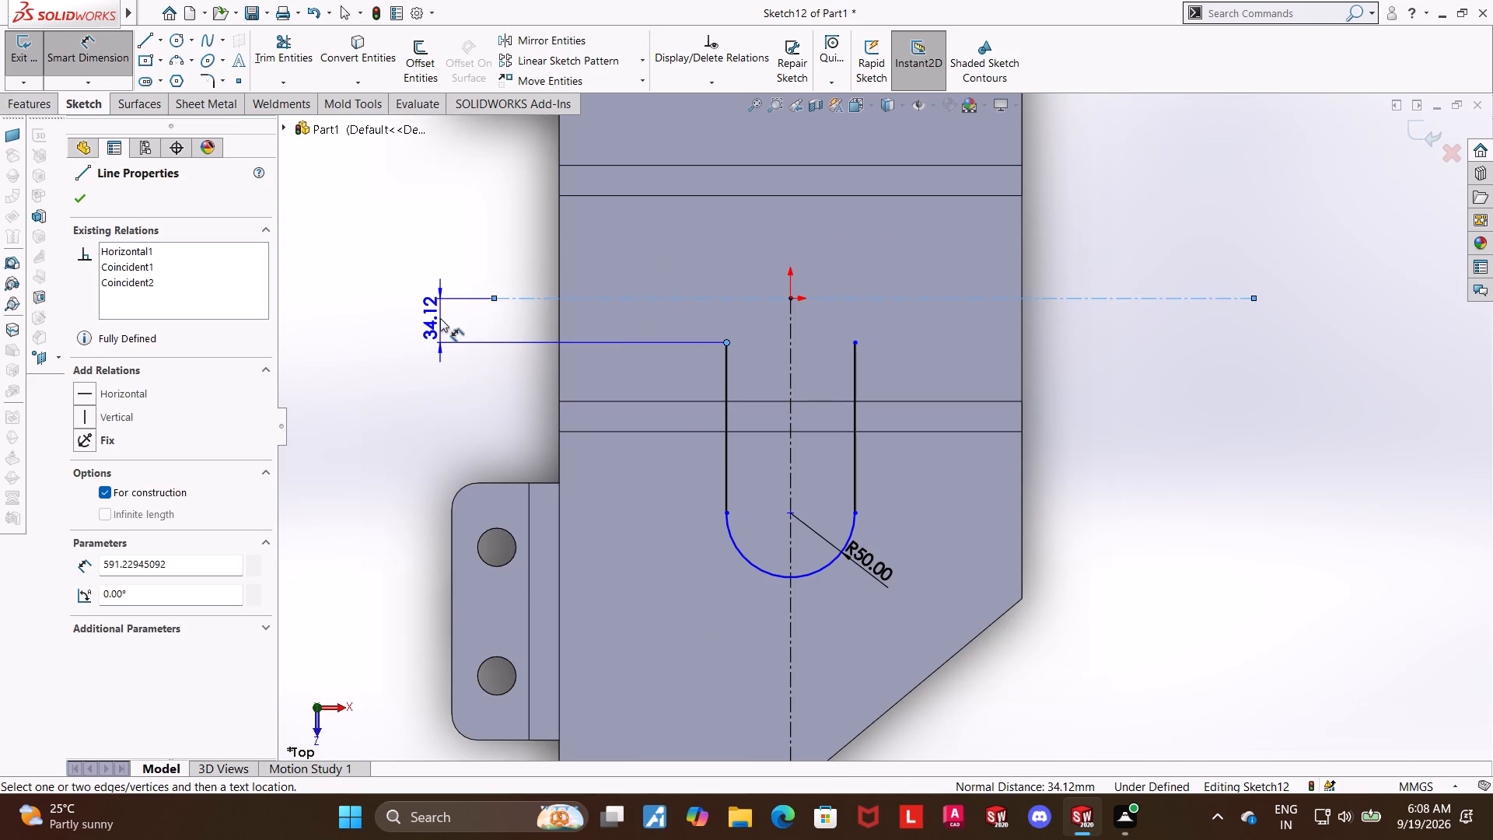
pyautogui.click(440, 318)
pyautogui.write('60')
pyautogui.press('Return')
pyautogui.press('Escape')
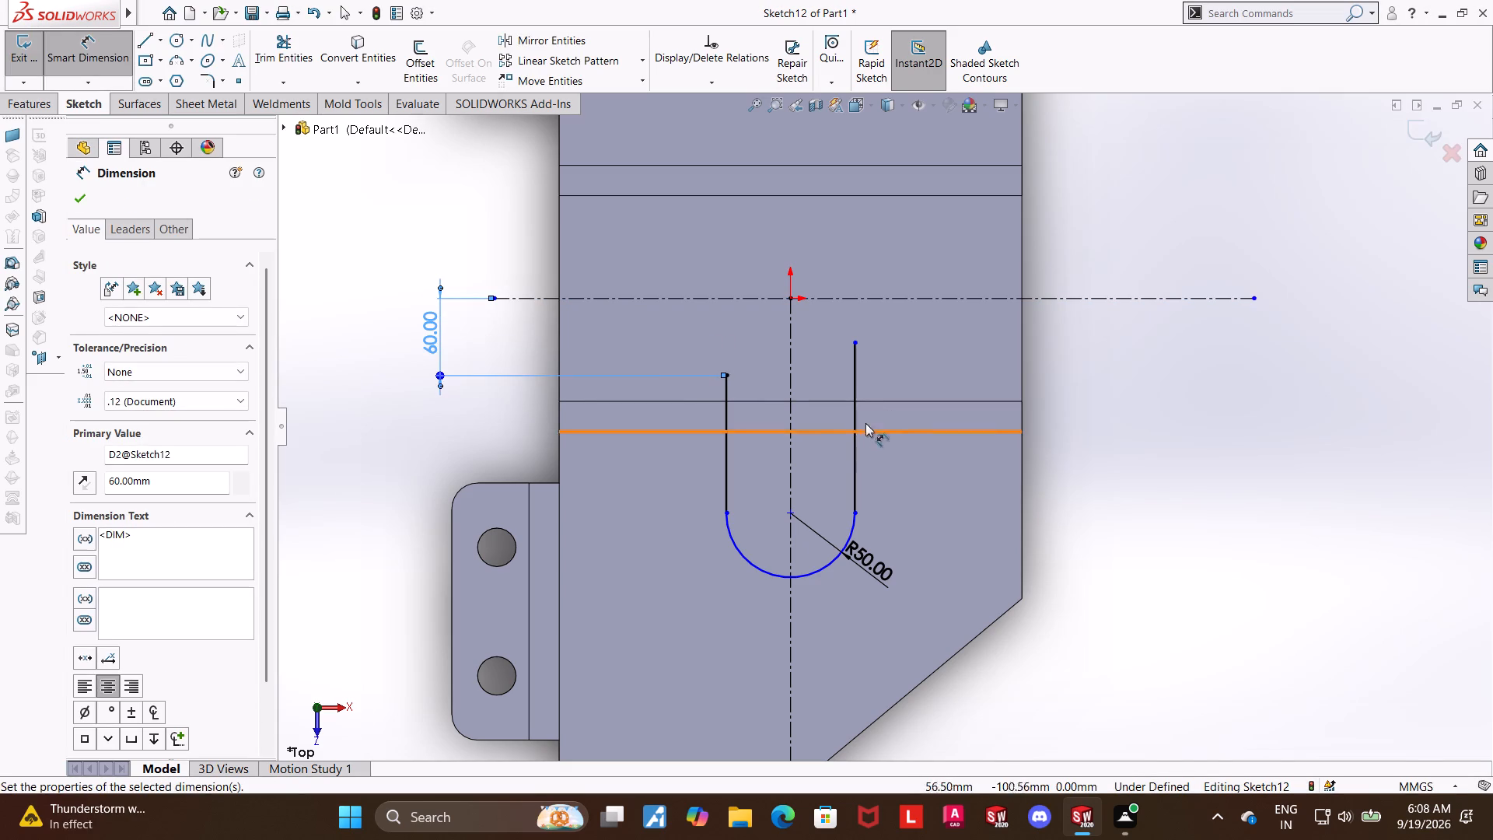
pyautogui.press('Escape')
# Add a horizontal relation between the upper endpoints of the U-profile's two vertical lines.
pyautogui.click(854, 343)
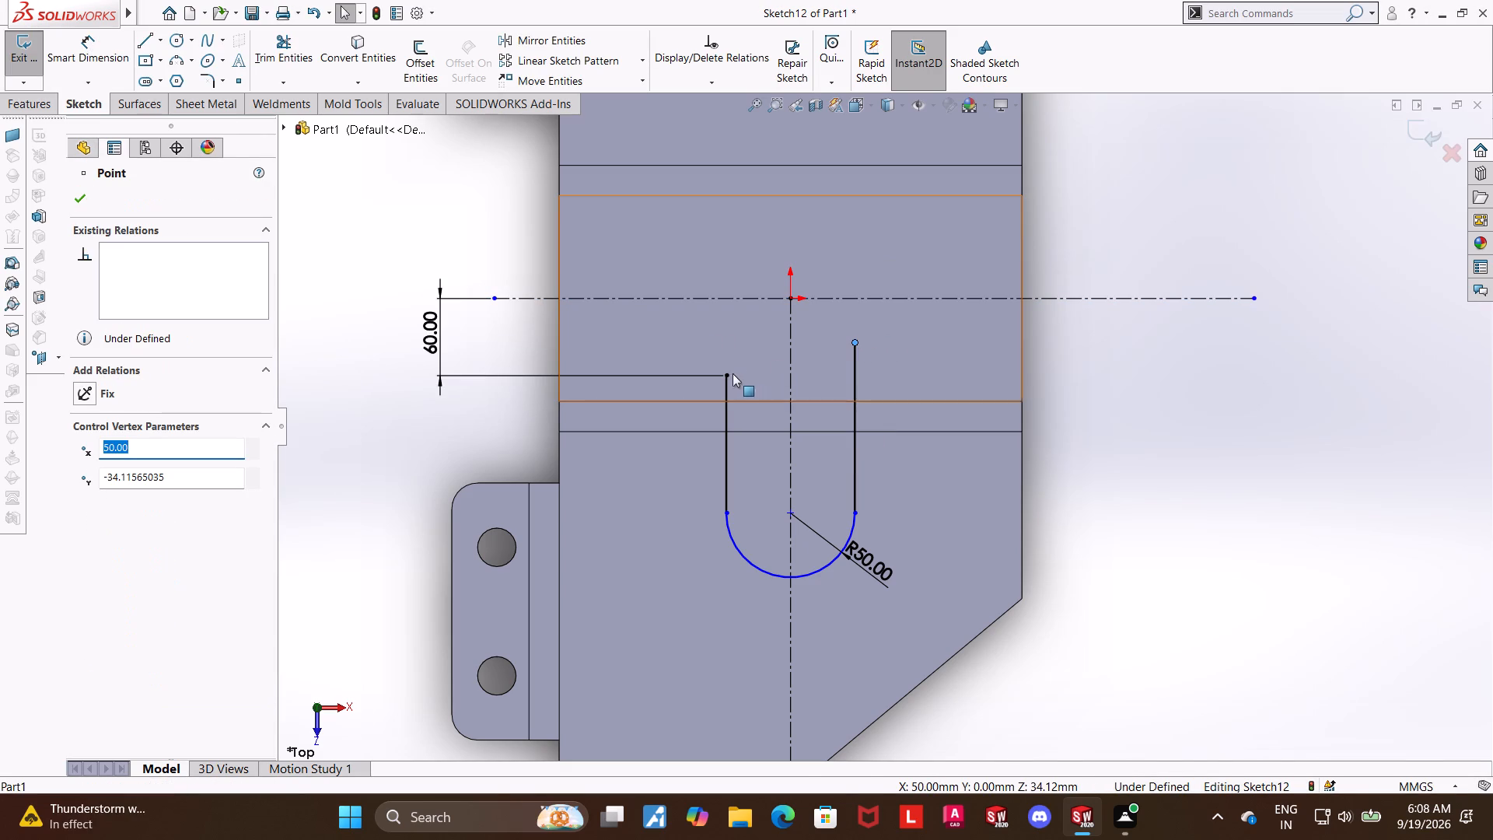
pyautogui.keyDown('ctrl'); pyautogui.click(726, 373); pyautogui.keyUp('ctrl')
pyautogui.click(77, 474)
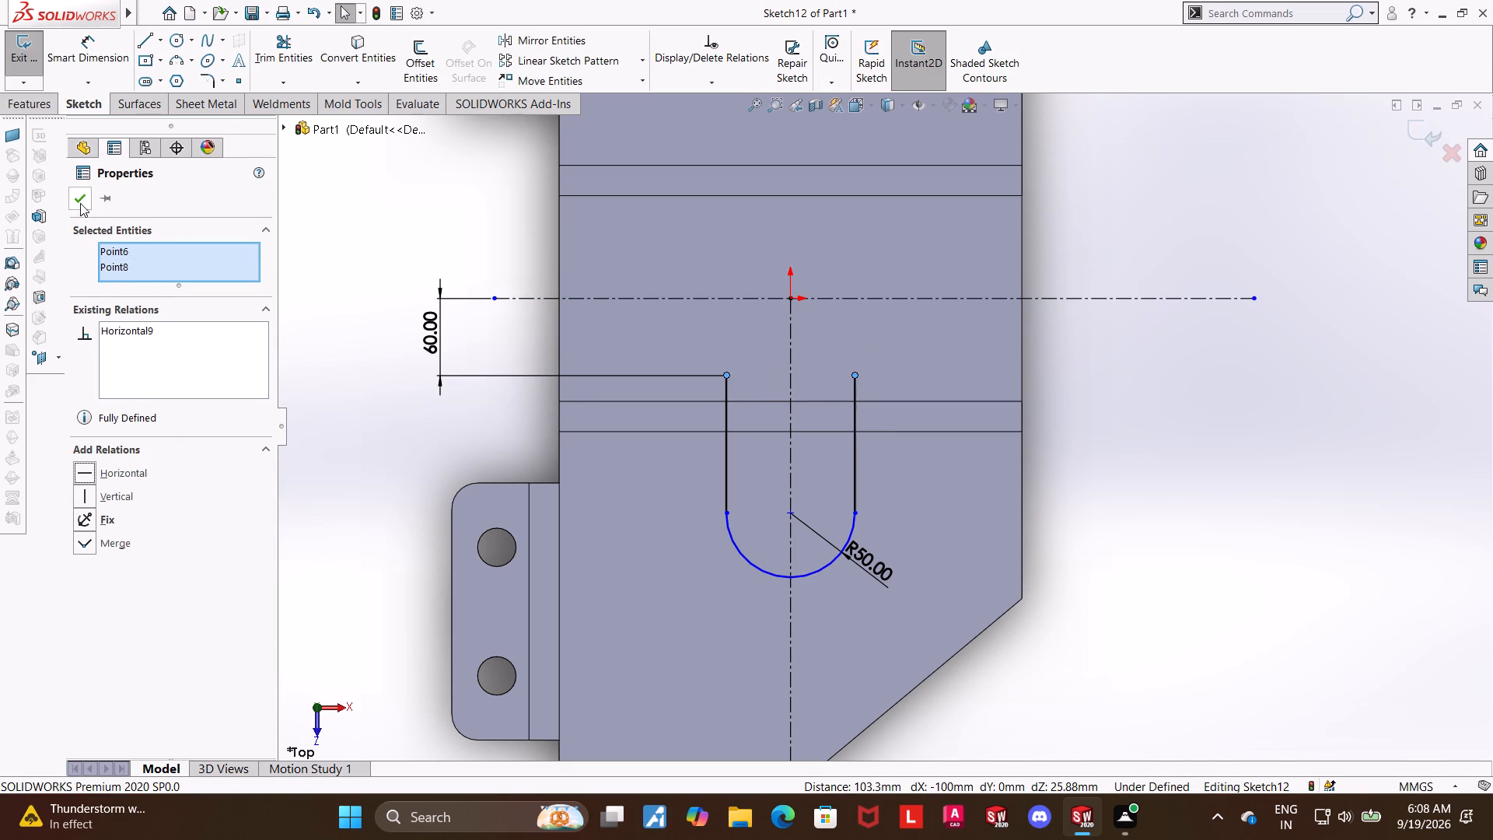
pyautogui.click(80, 201)
pyautogui.click(1191, 520)
pyautogui.scroll(-3, 779, 365)
pyautogui.scroll(4, 869, 404)
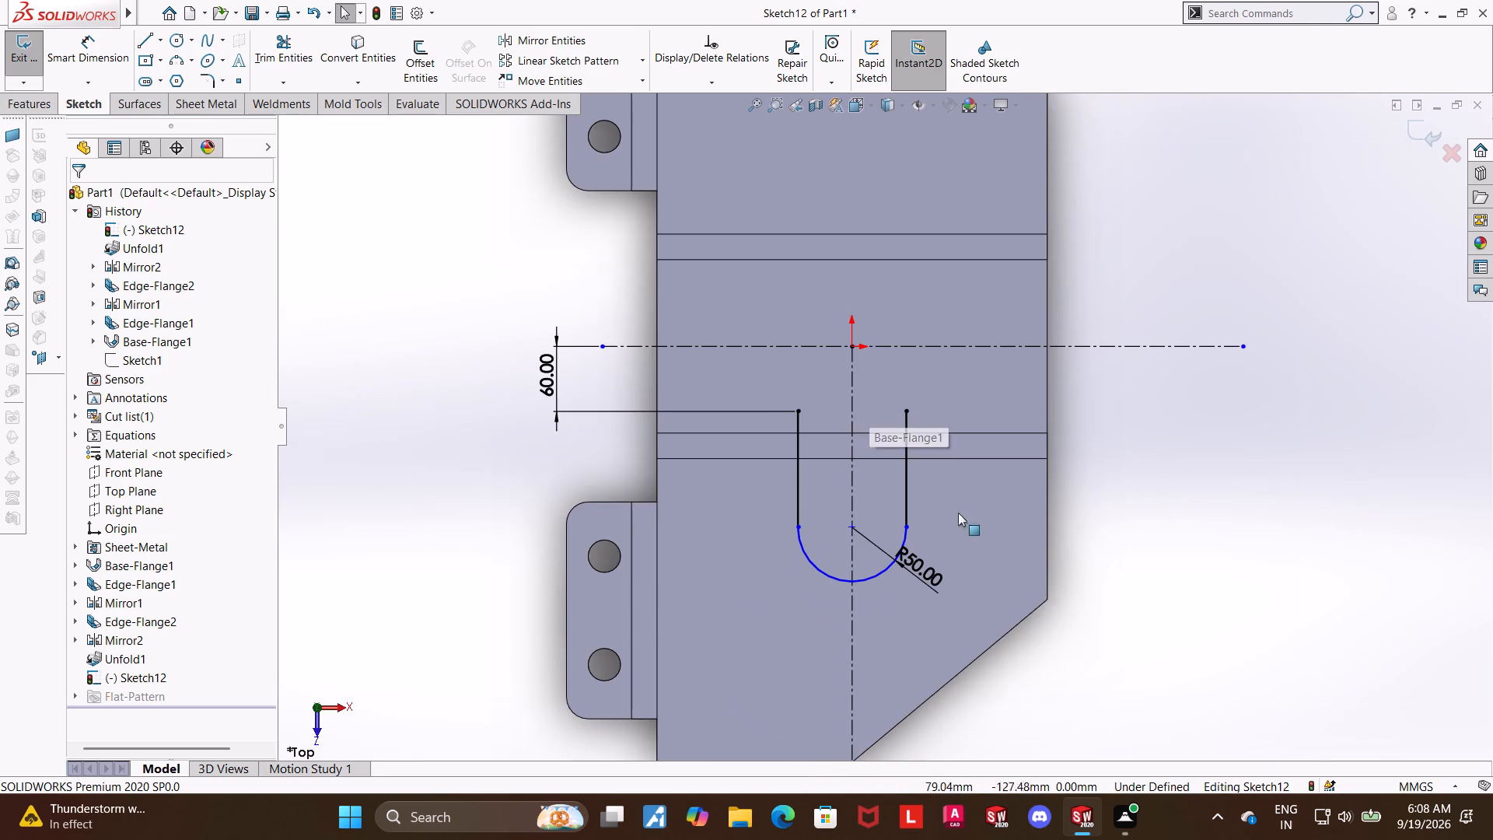
pyautogui.press('Escape')
pyautogui.press('Escape')
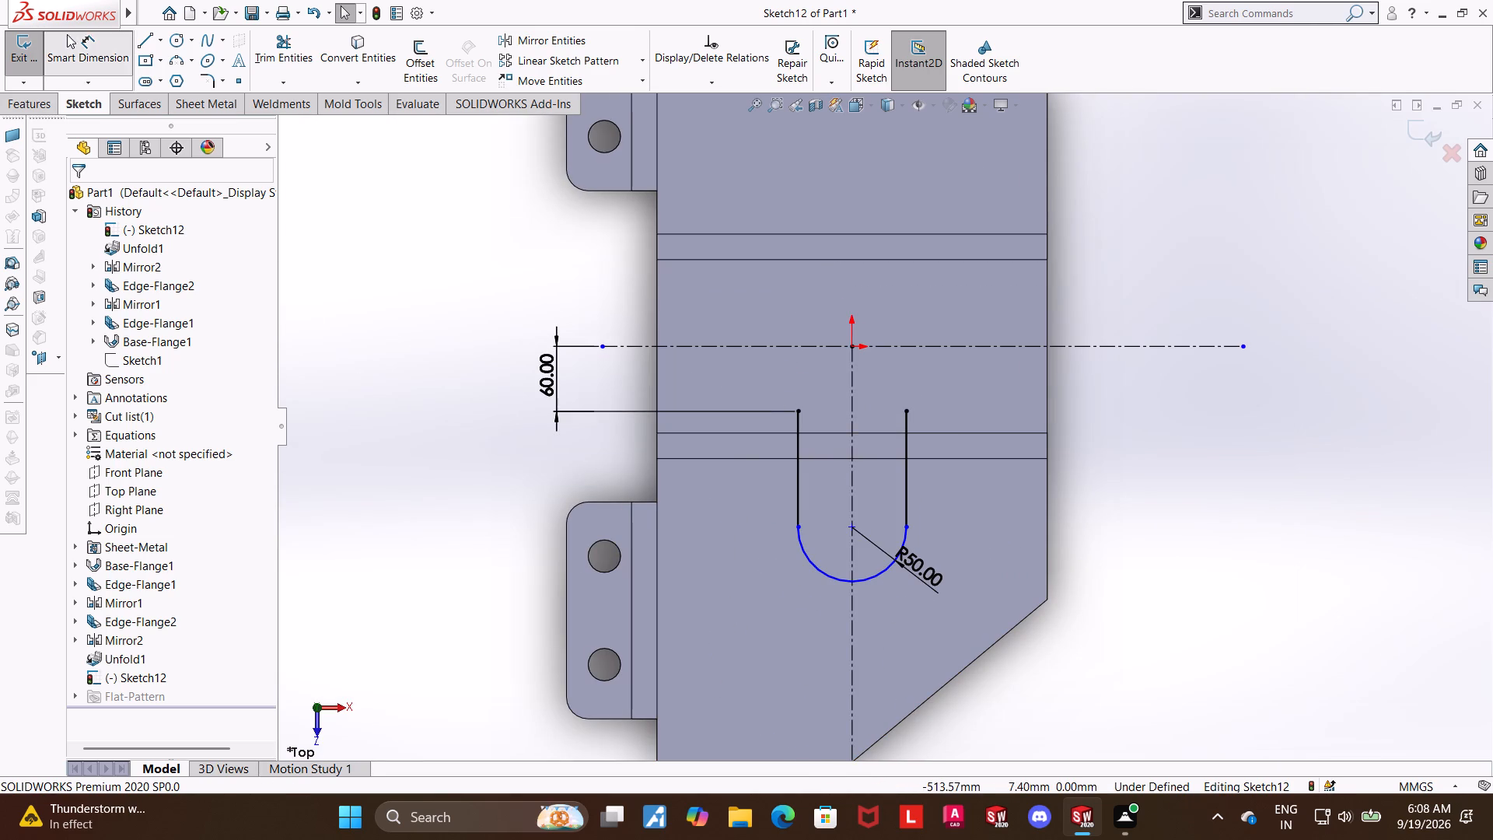
# Dimension the vertical distance between the arc's center and the left line's upper endpoint as 150 mm.
pyautogui.click(67, 34)
pyautogui.click(851, 529)
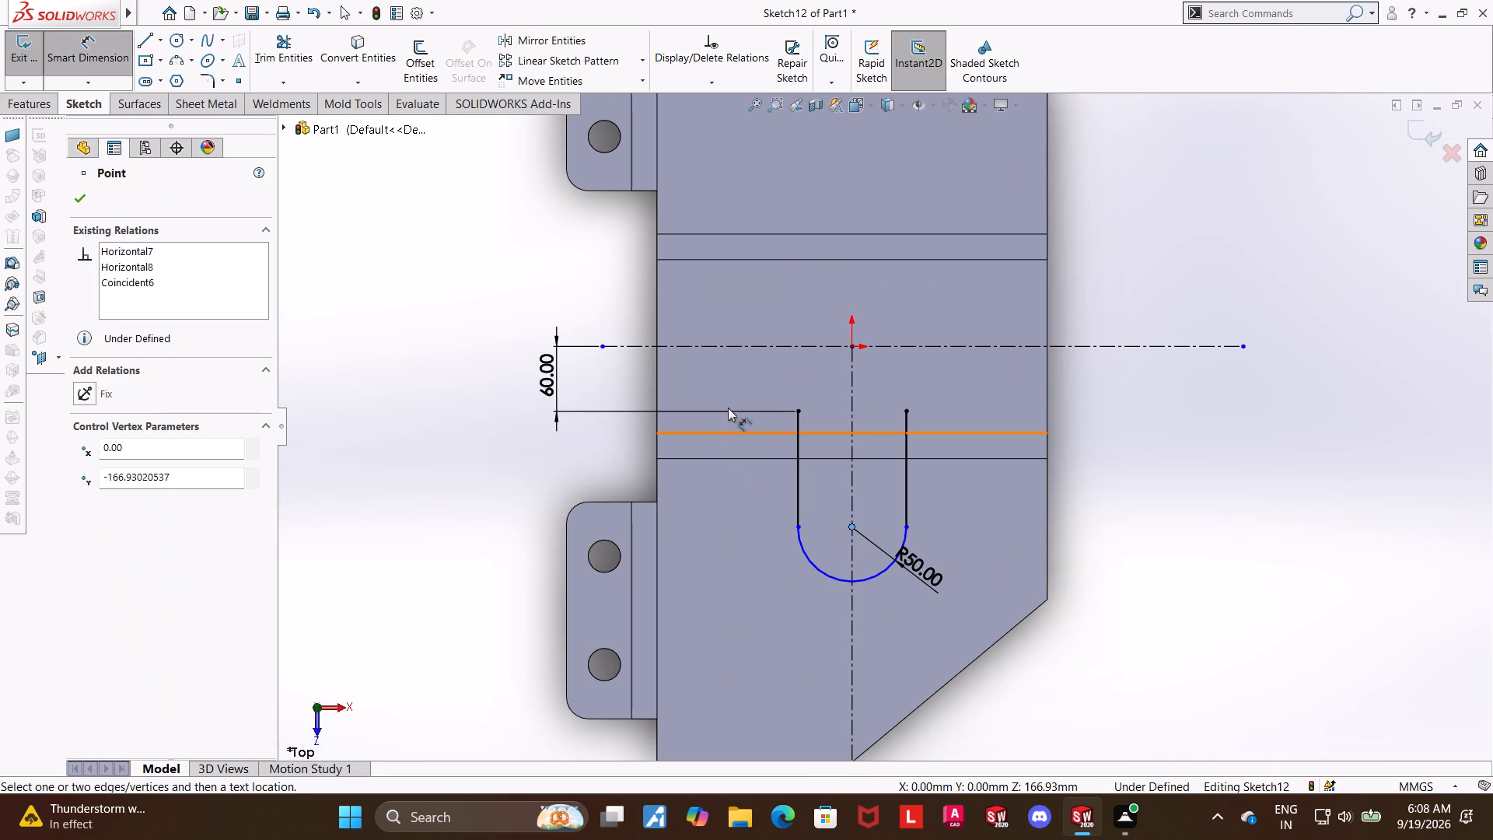
pyautogui.click(796, 411)
pyautogui.click(445, 460)
pyautogui.write('15')
pyautogui.press('0')
pyautogui.press('Return')
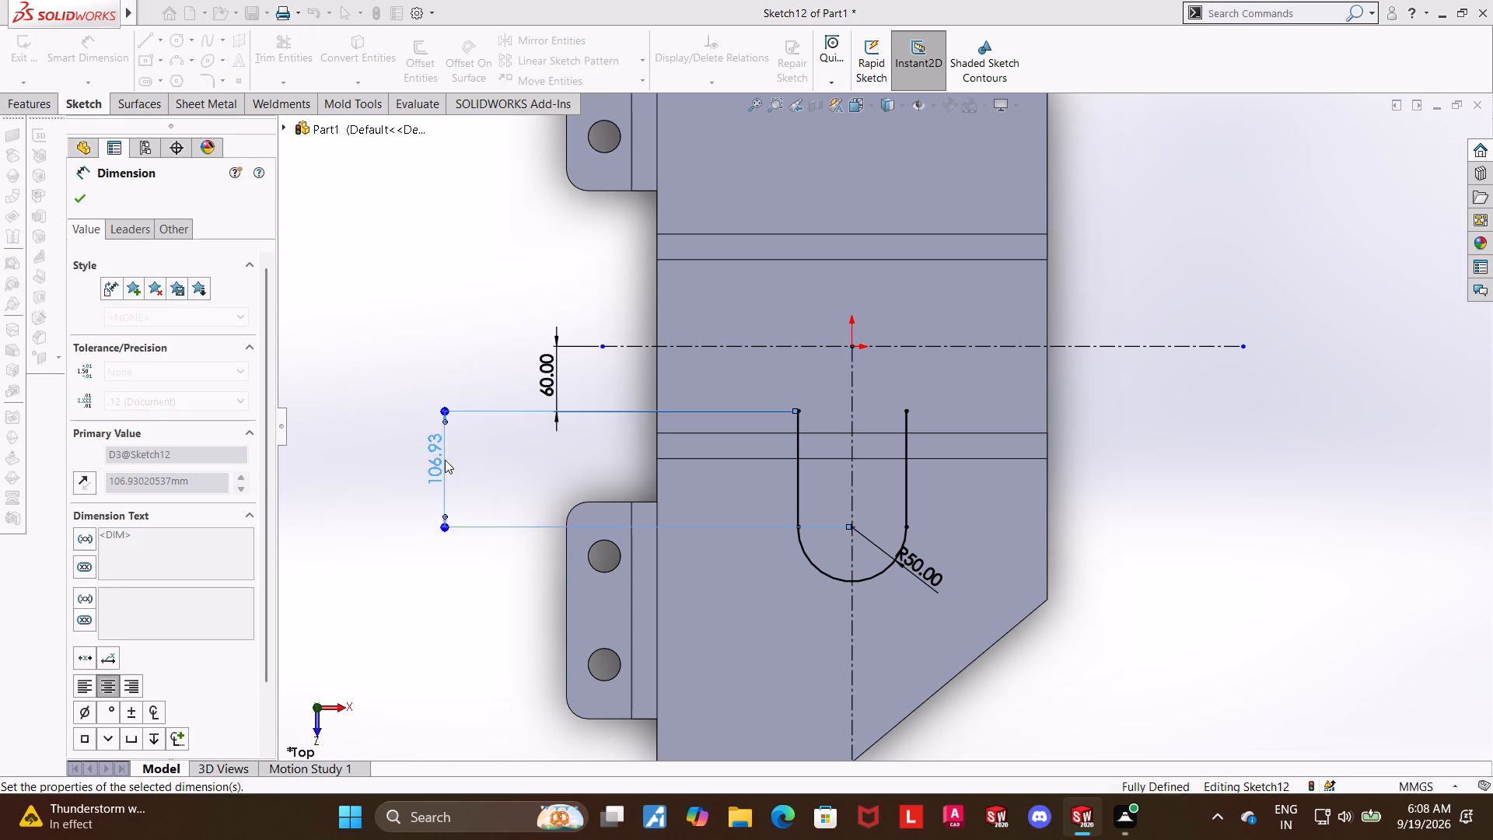
pyautogui.press('Escape')
pyautogui.press('Escape')
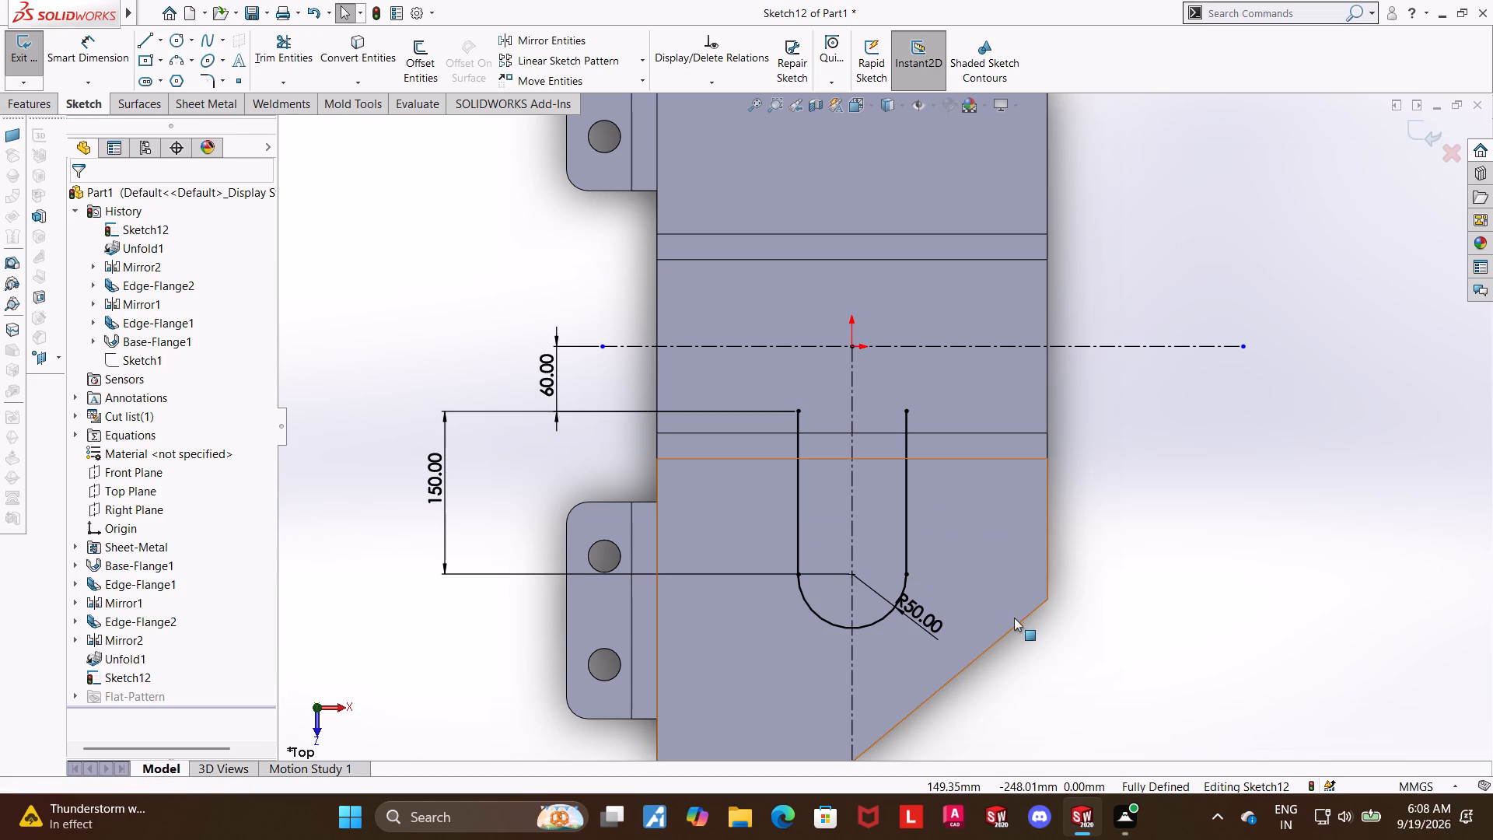
pyautogui.scroll(-1, 1012, 614)
pyautogui.press('Escape')
pyautogui.press('Escape')
pyautogui.press('Escape')
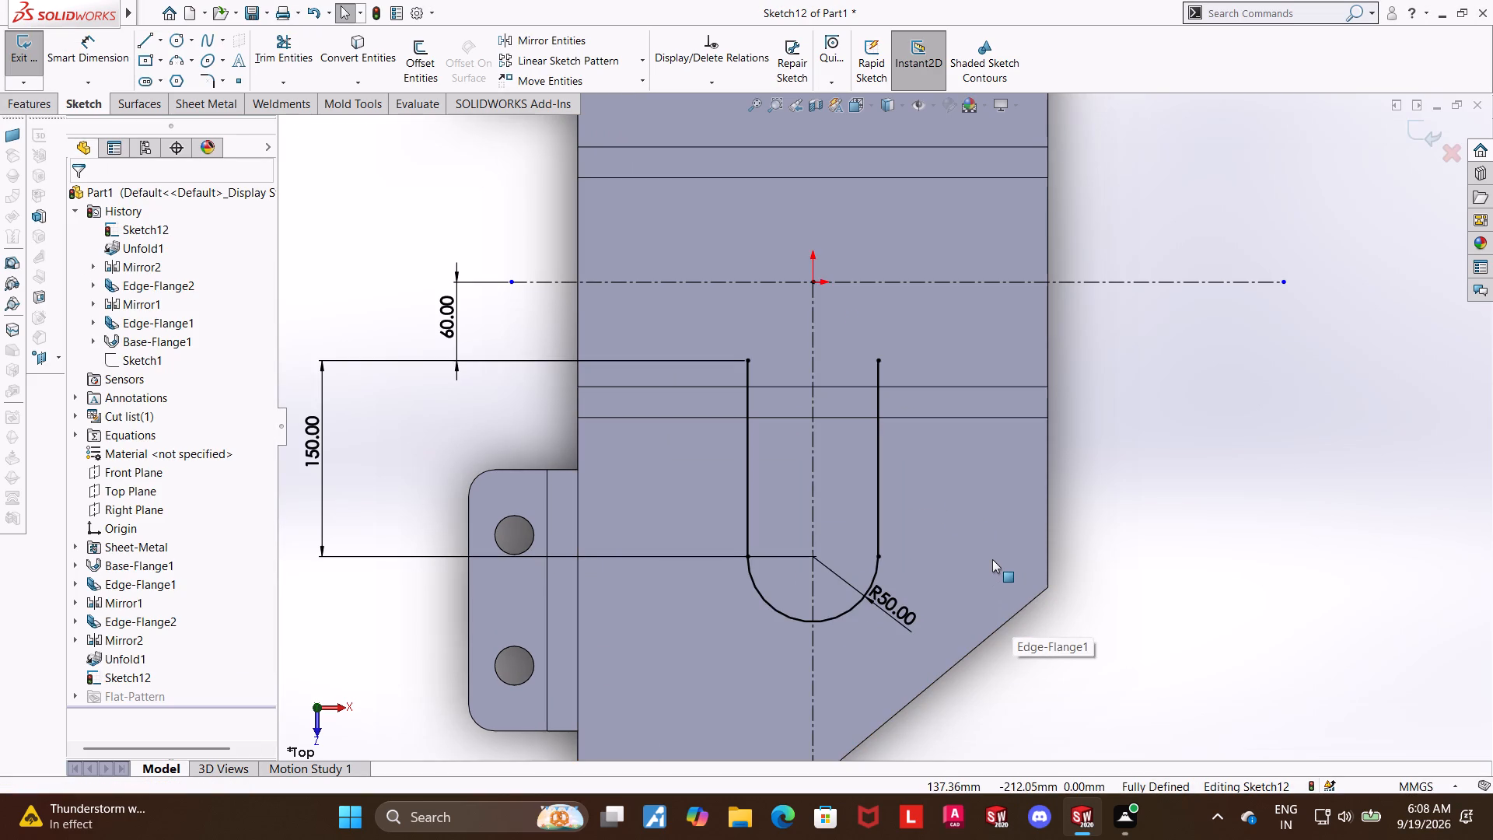
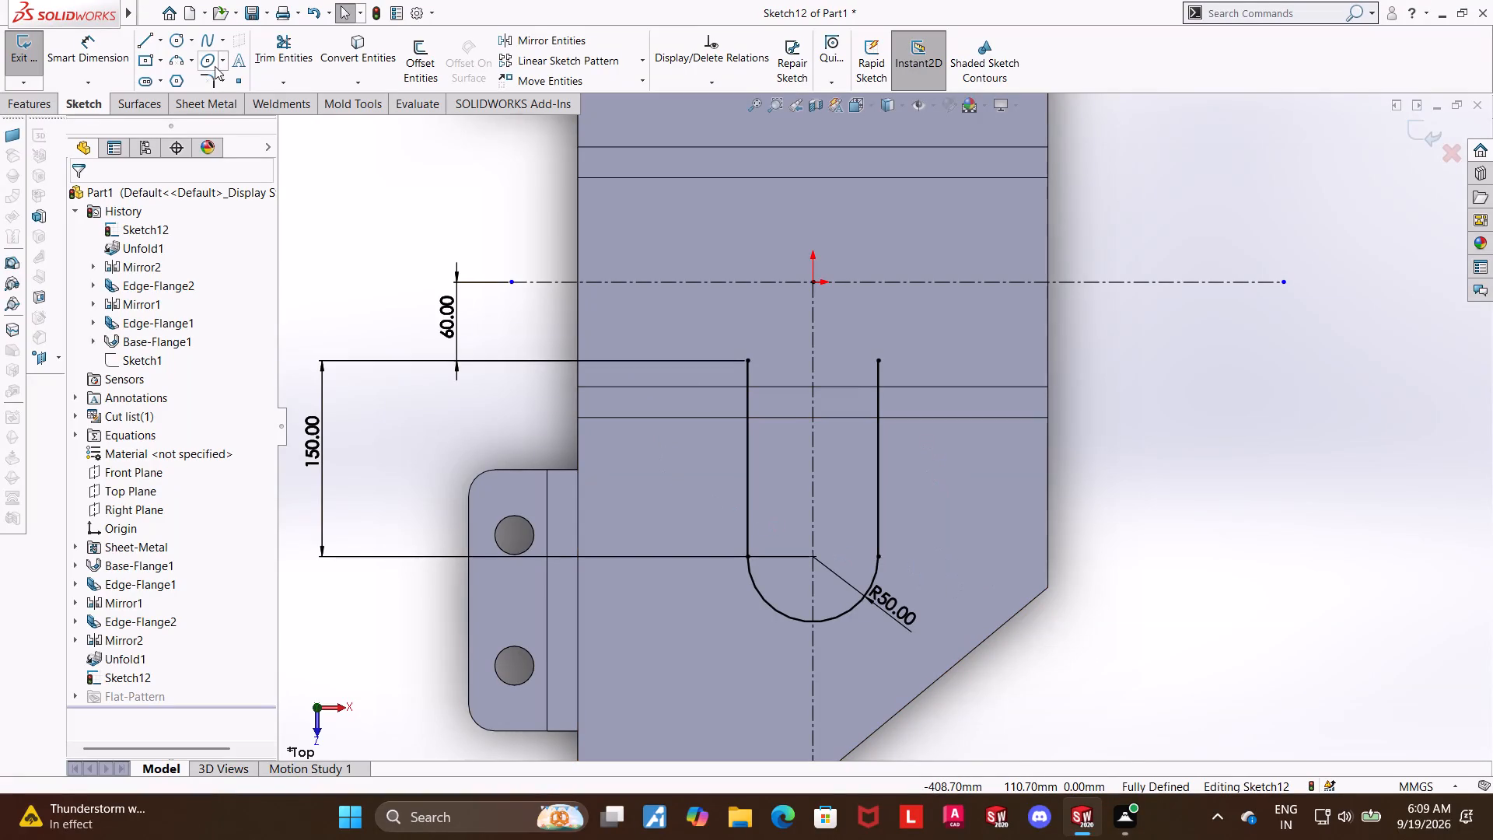
# Offset the whole U-profile chain 4 mm inward, capping its open ends with lines.
pyautogui.click(425, 45)
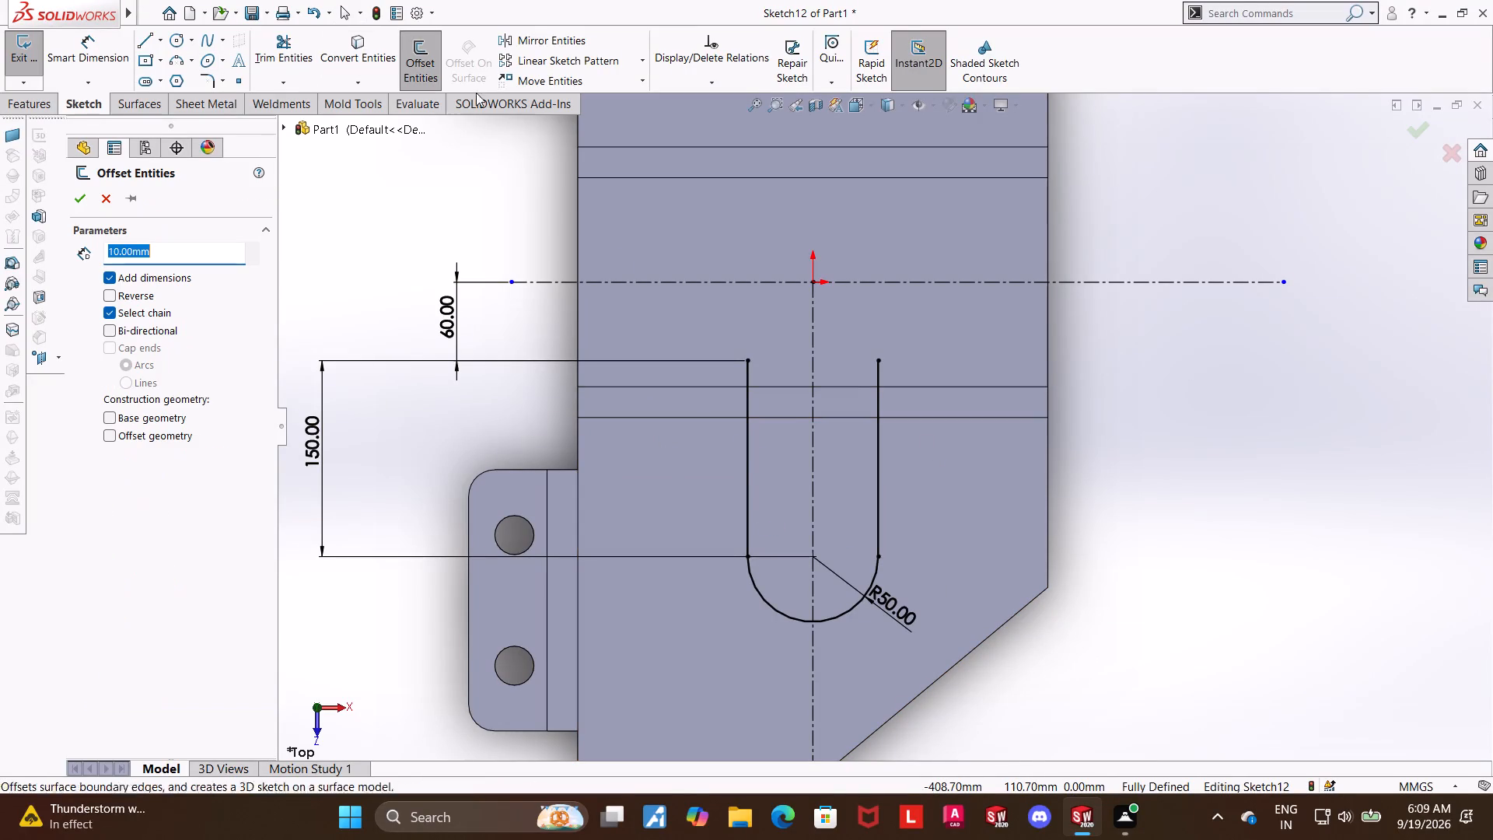
pyautogui.click(749, 479)
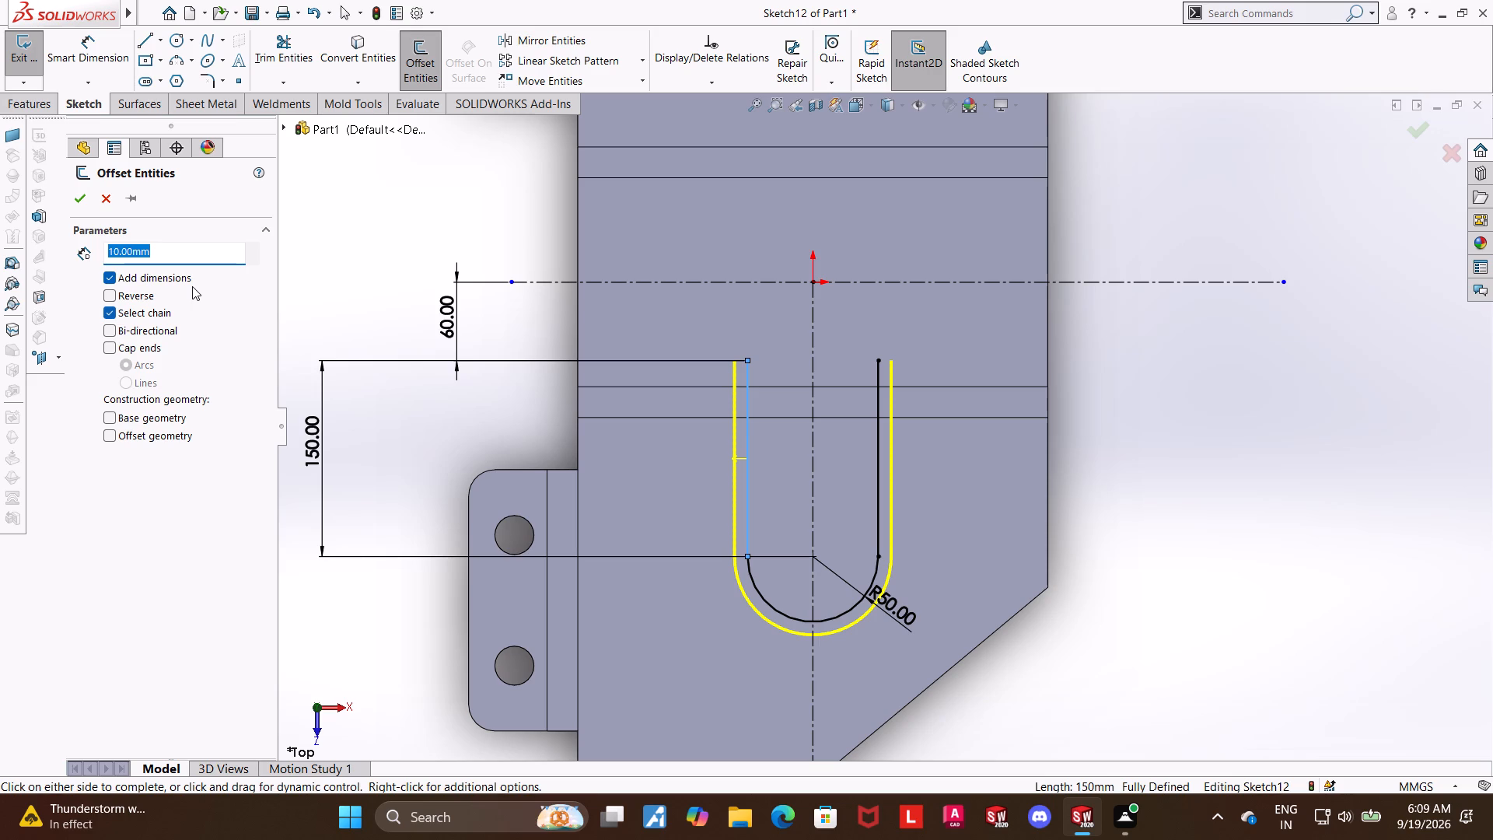
pyautogui.press('4')
pyautogui.press('Return')
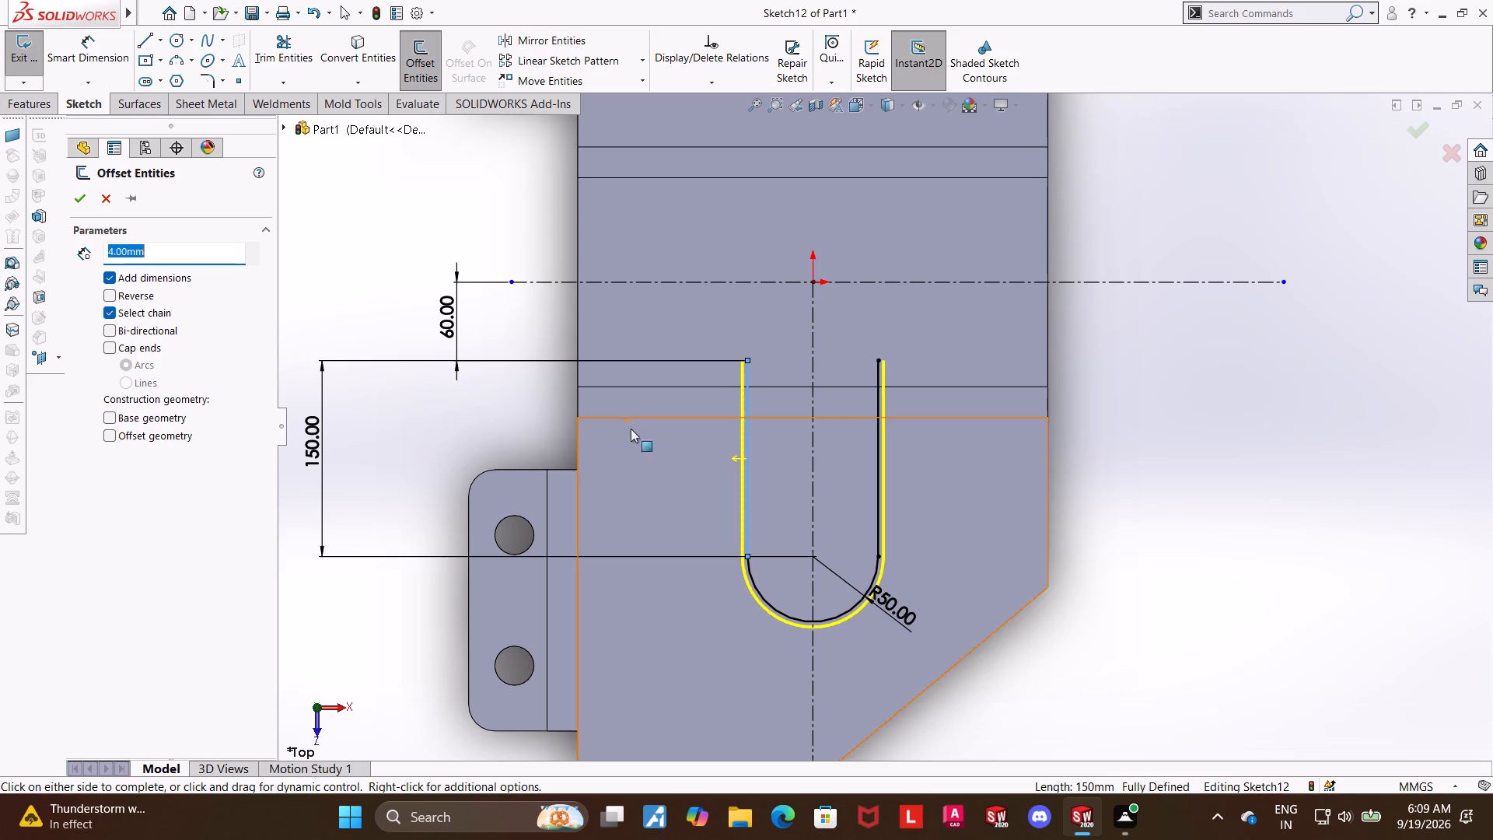
pyautogui.scroll(-3, 823, 502)
pyautogui.click(110, 298)
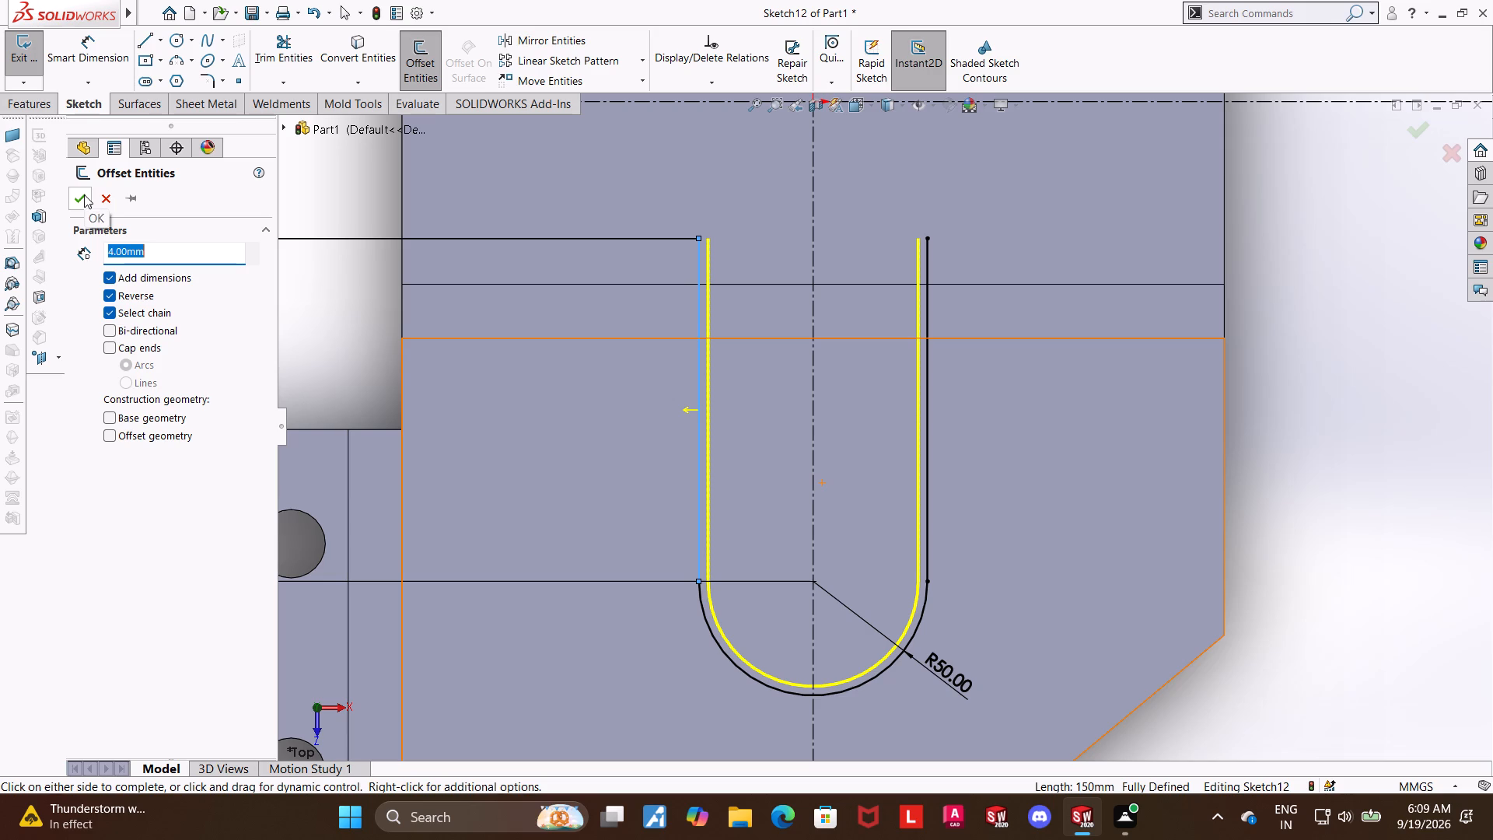
pyautogui.click(107, 348)
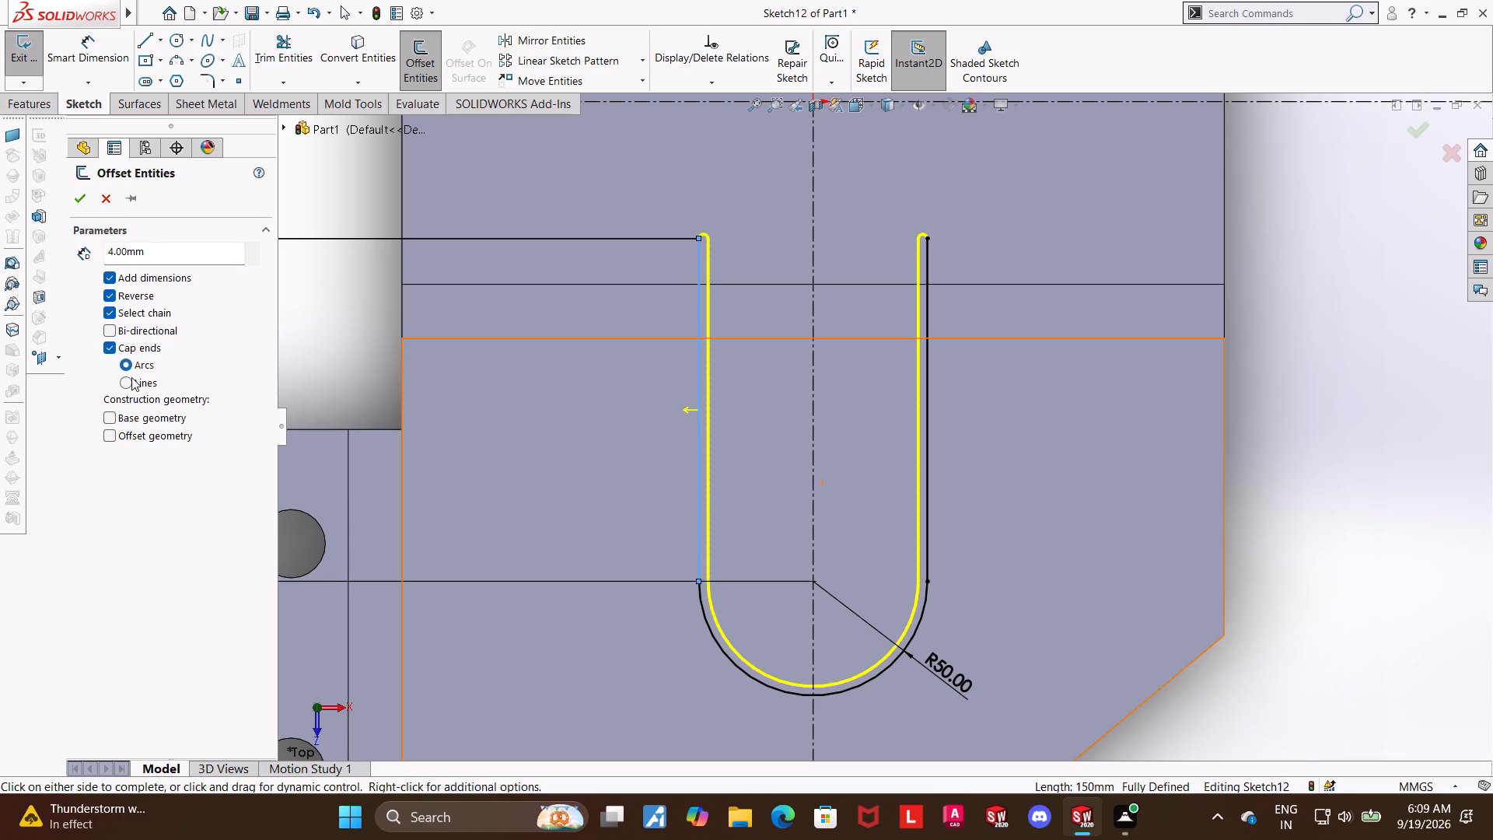
pyautogui.click(125, 382)
pyautogui.click(75, 203)
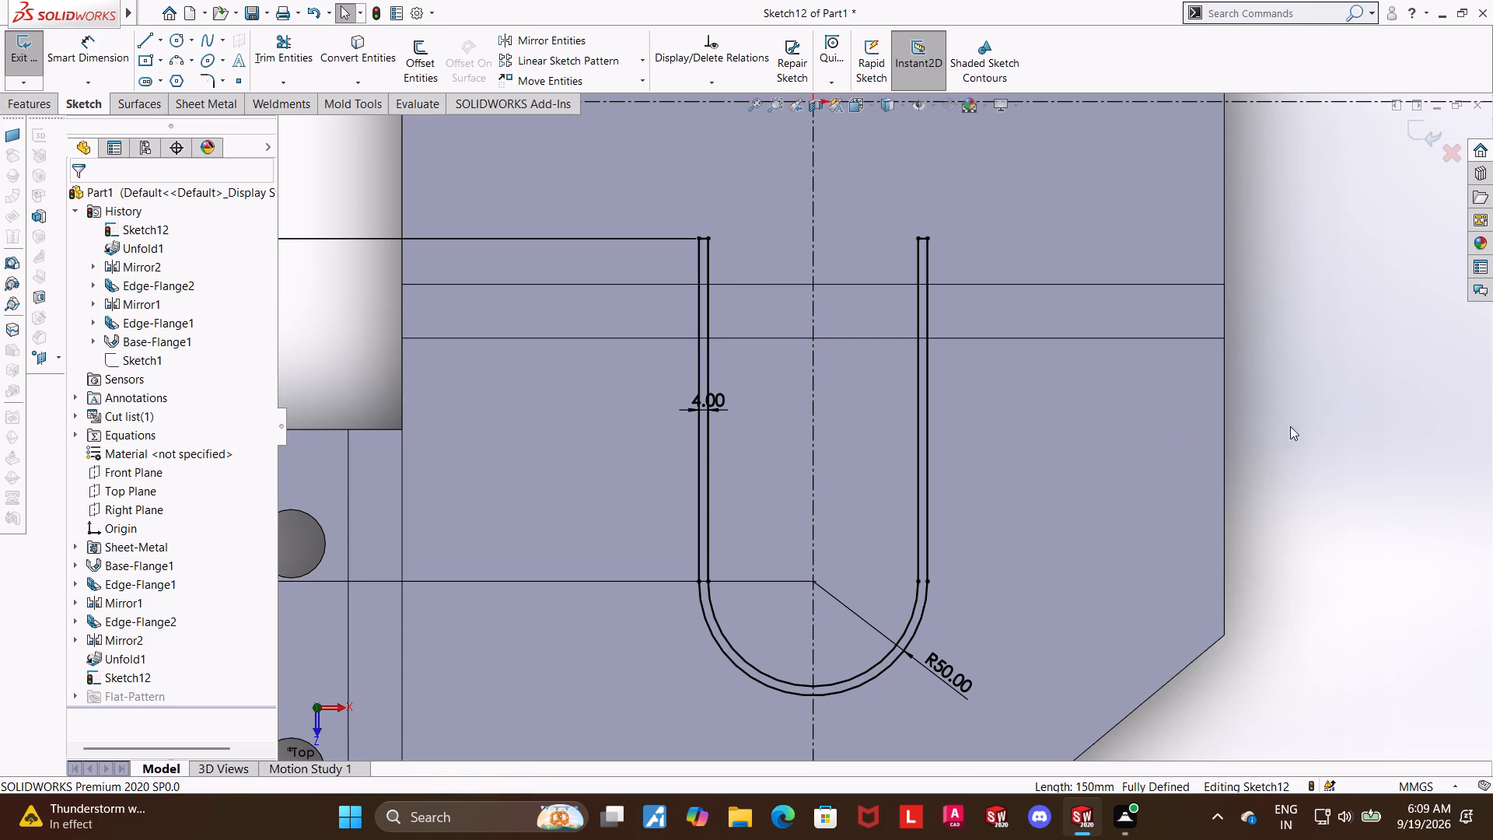
pyautogui.click(1319, 425)
# Sketch a circle about 68 mm in diameter inside the U-profile, centred on the arc's center.
pyautogui.scroll(2, 1371, 433)
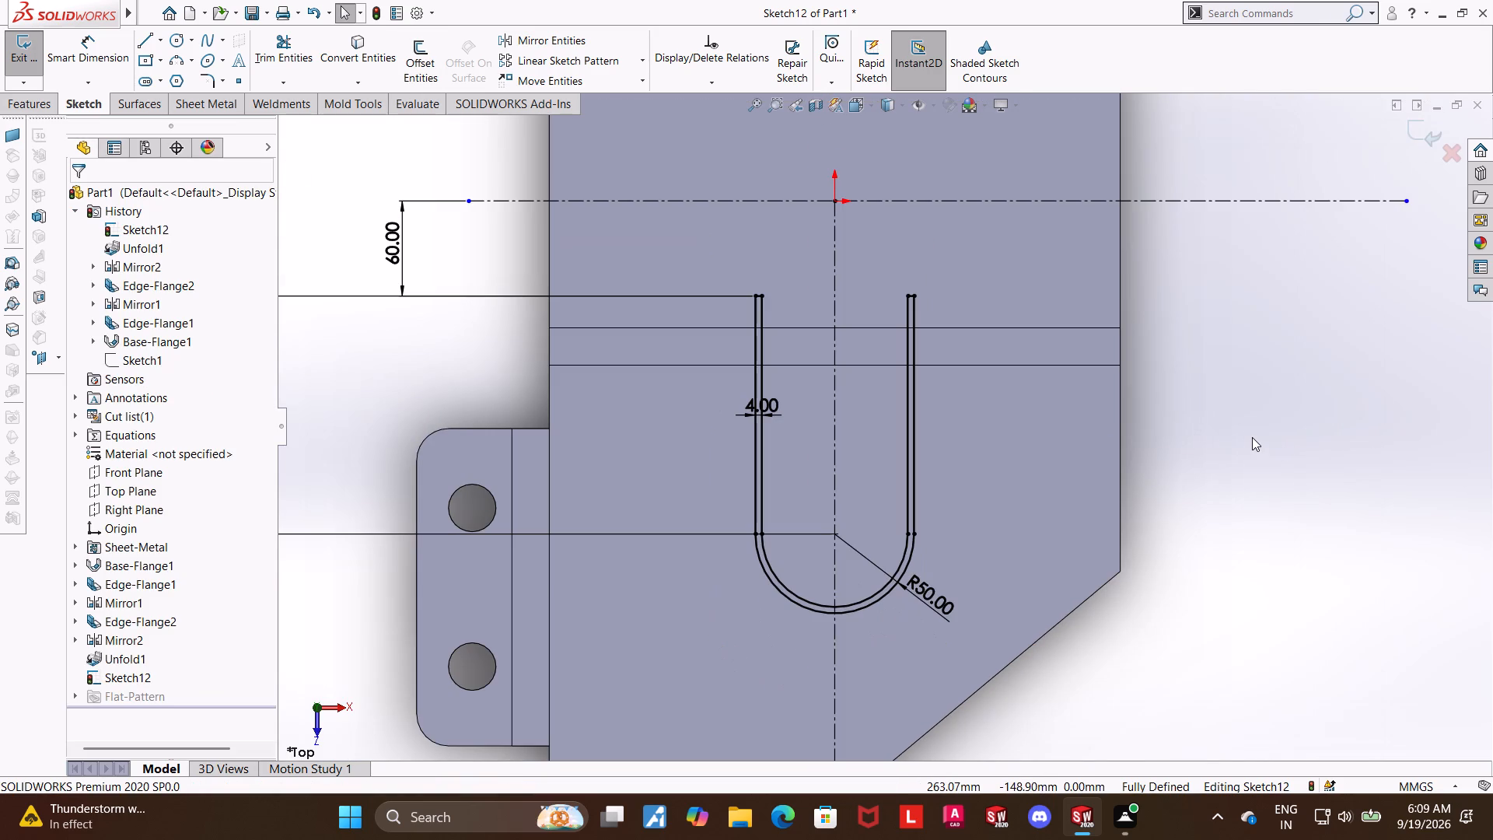
pyautogui.moveTo(1250, 440); pyautogui.dragTo(1250, 426, button='middle')
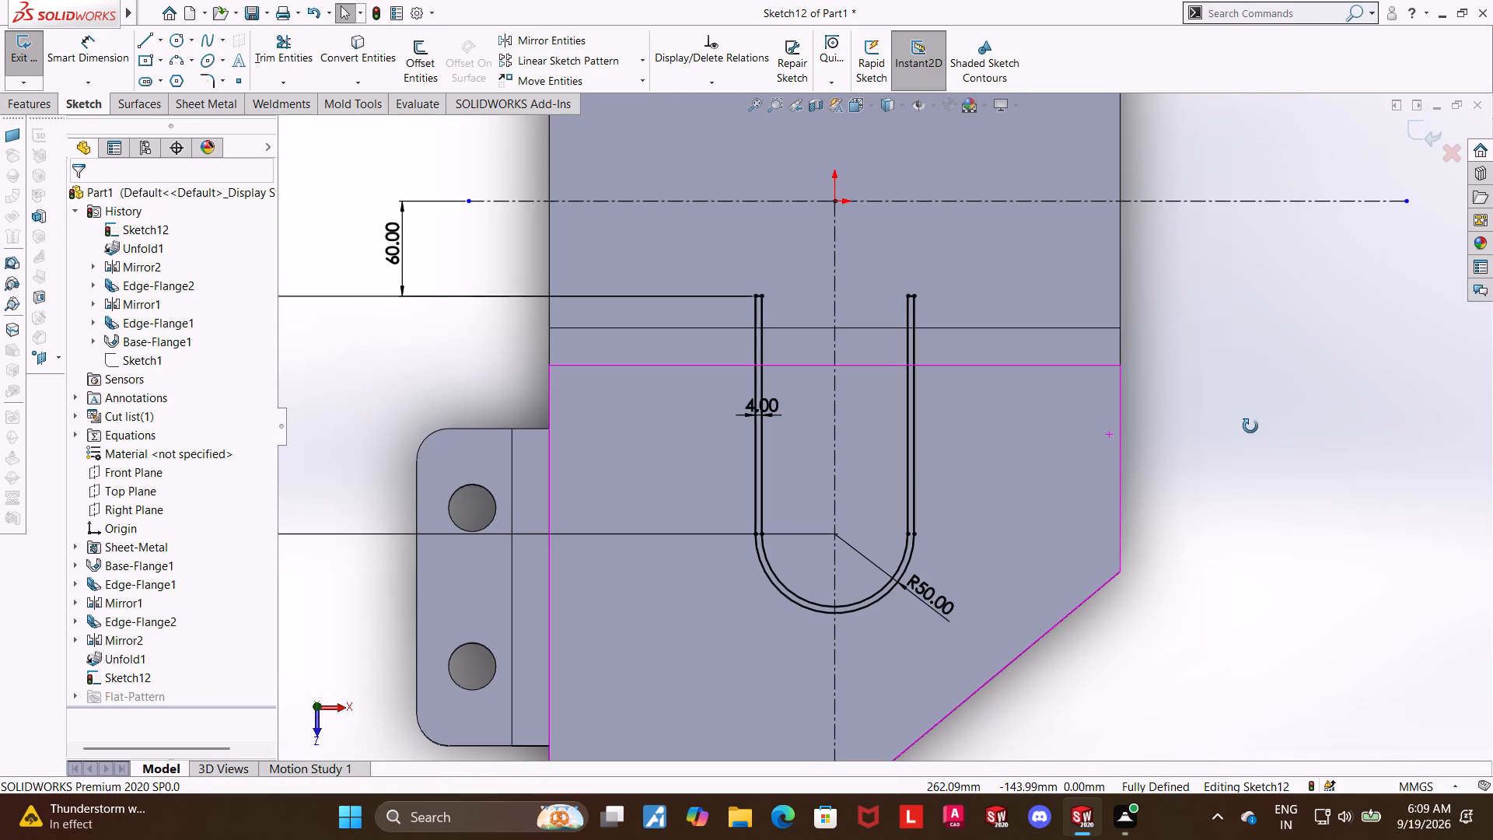
pyautogui.moveTo(1250, 426); pyautogui.dragTo(1255, 404, button='middle')
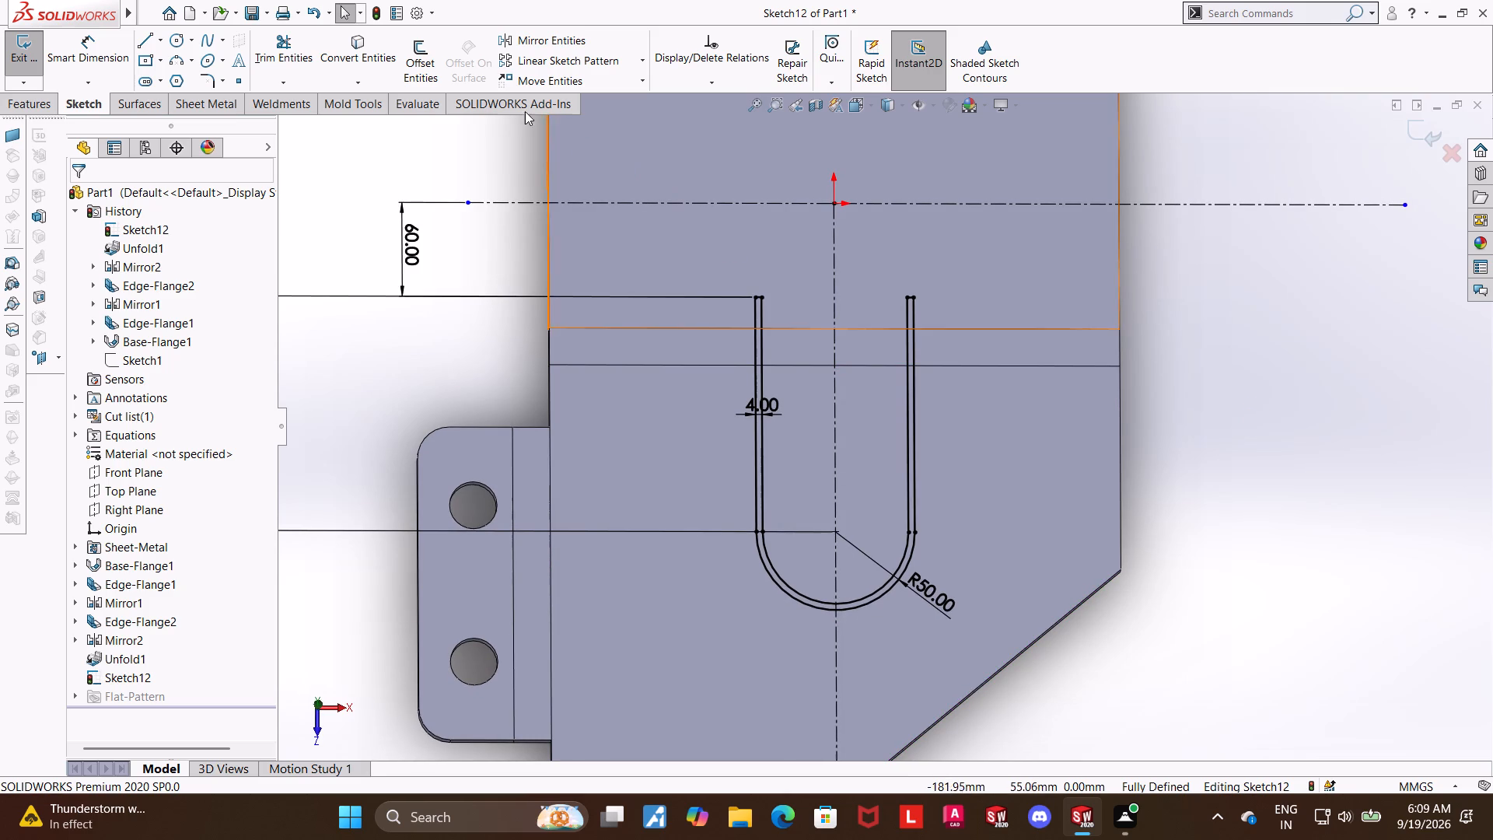
pyautogui.click(179, 38)
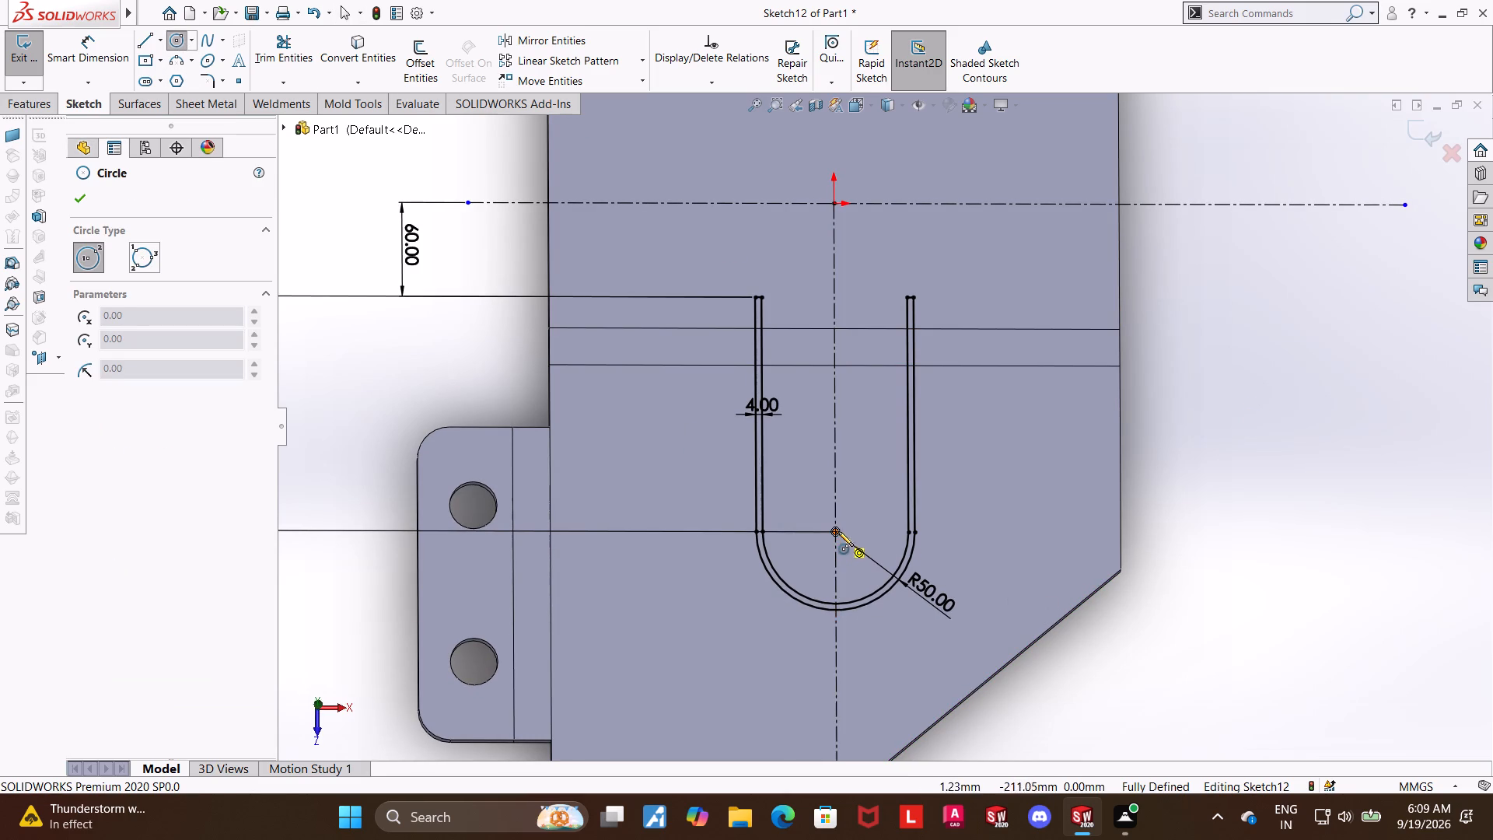
pyautogui.click(839, 530)
pyautogui.click(879, 502)
pyautogui.press('Escape')
pyautogui.press('Escape')
# Dimension the circle's diameter as 40 mm and exit the sketch.
pyautogui.click(91, 44)
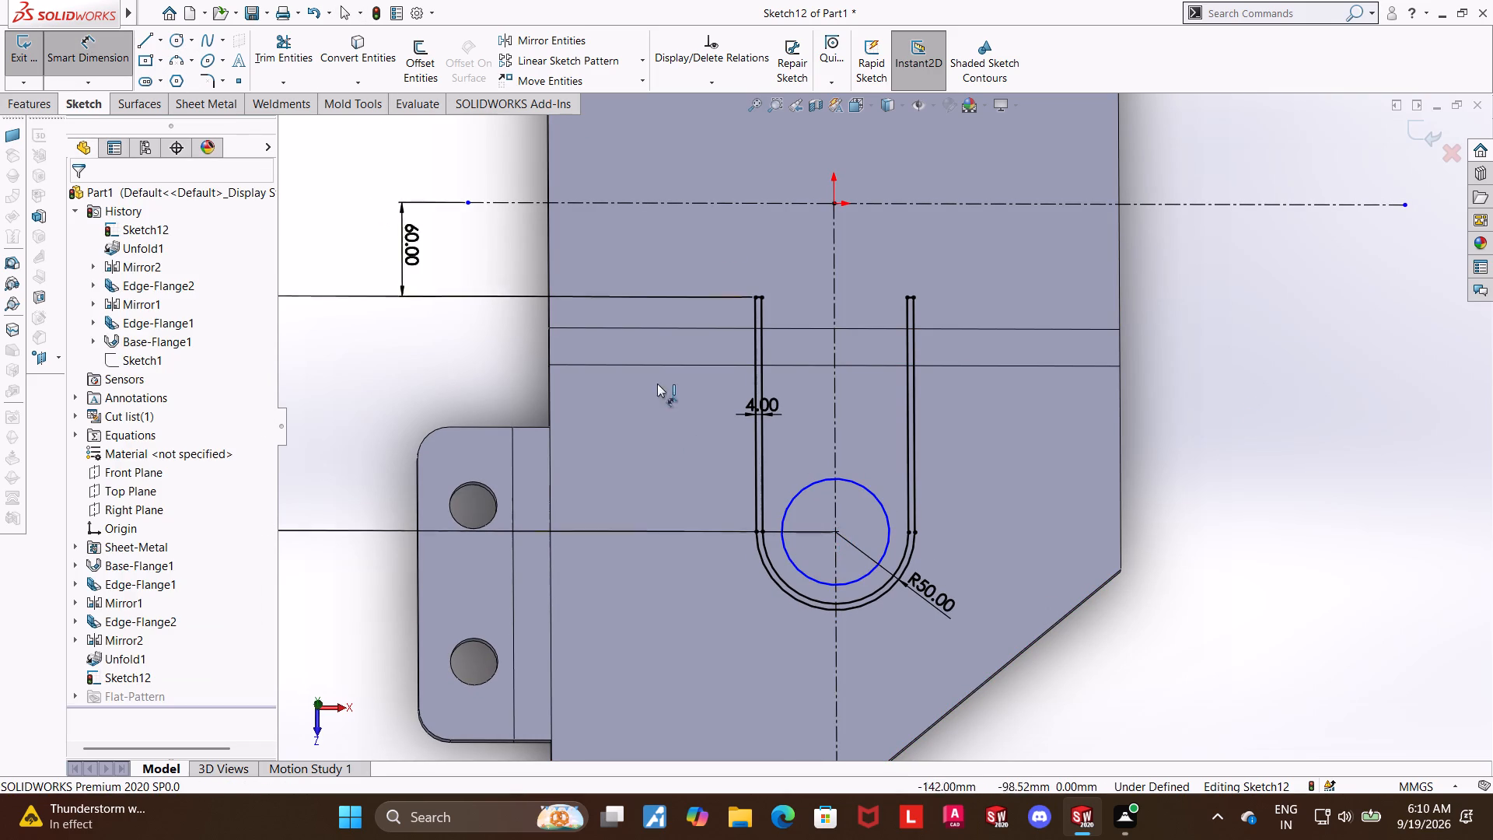
pyautogui.click(865, 485)
pyautogui.doubleClick(865, 443)
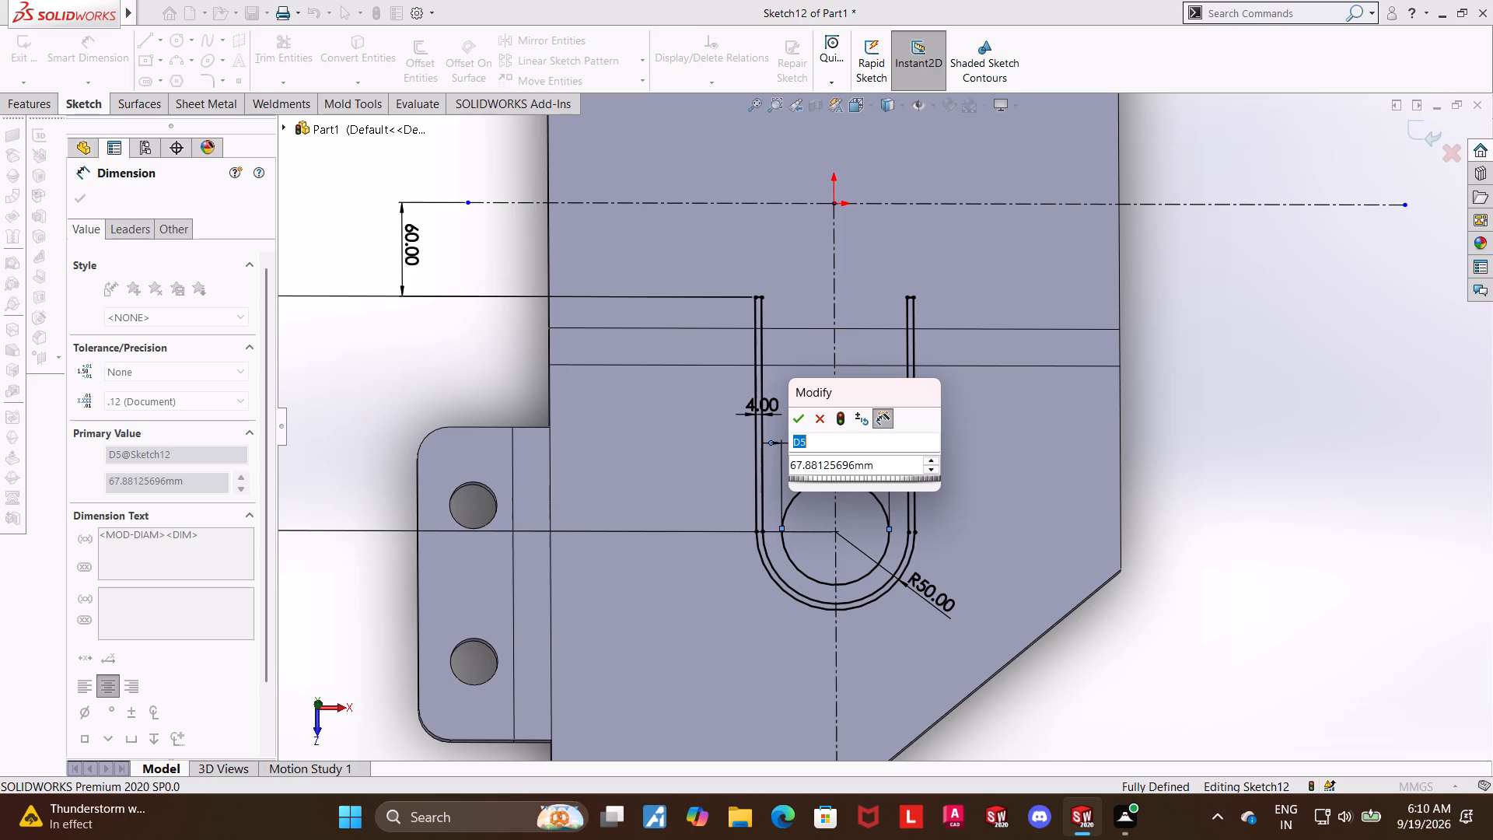
pyautogui.write('20')
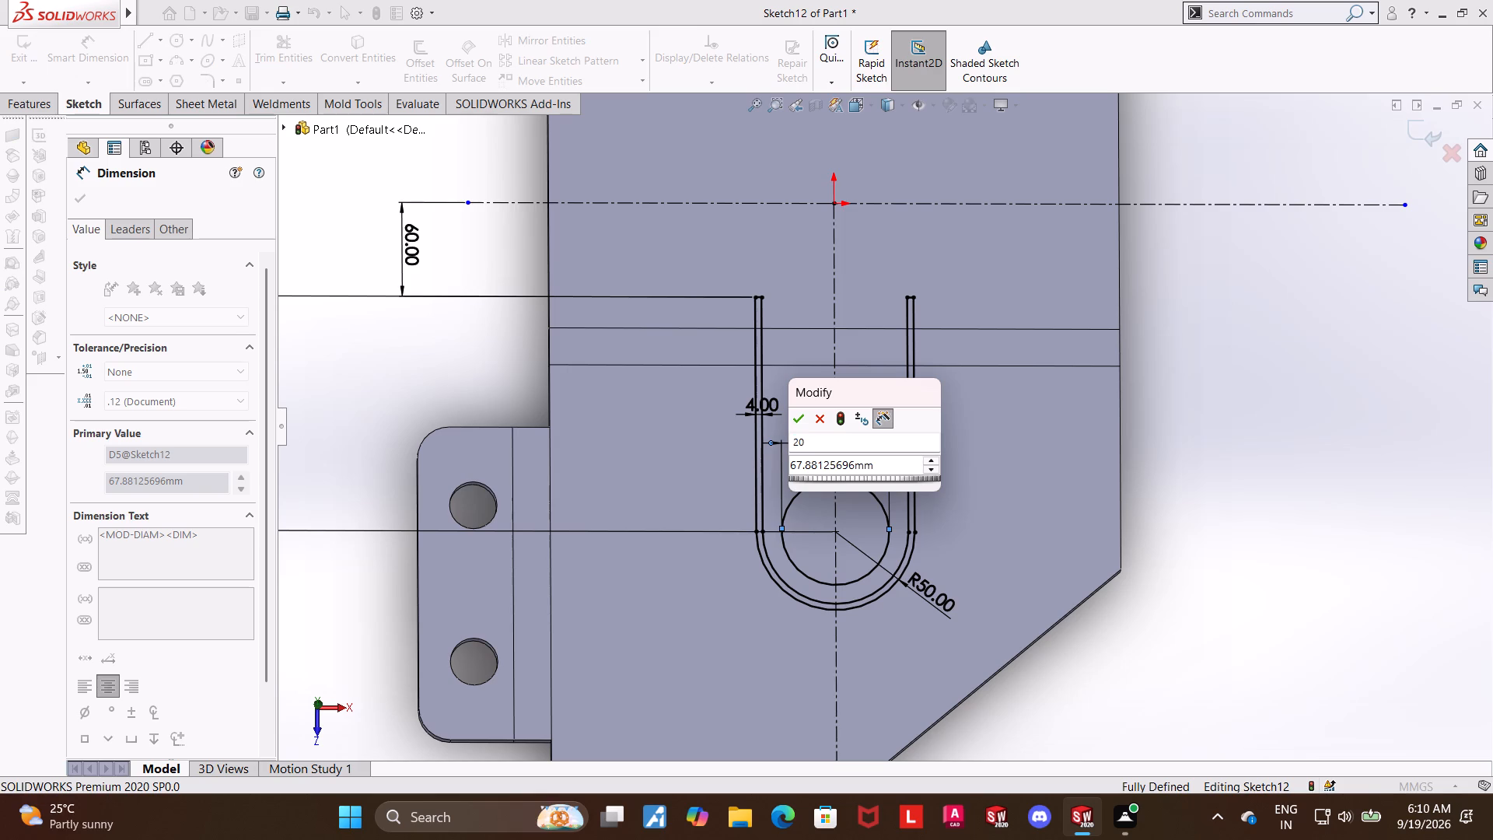
pyautogui.press('BackSpace')
pyautogui.press('BackSpace')
pyautogui.press('BackSpace')
pyautogui.write('40')
pyautogui.press('Return')
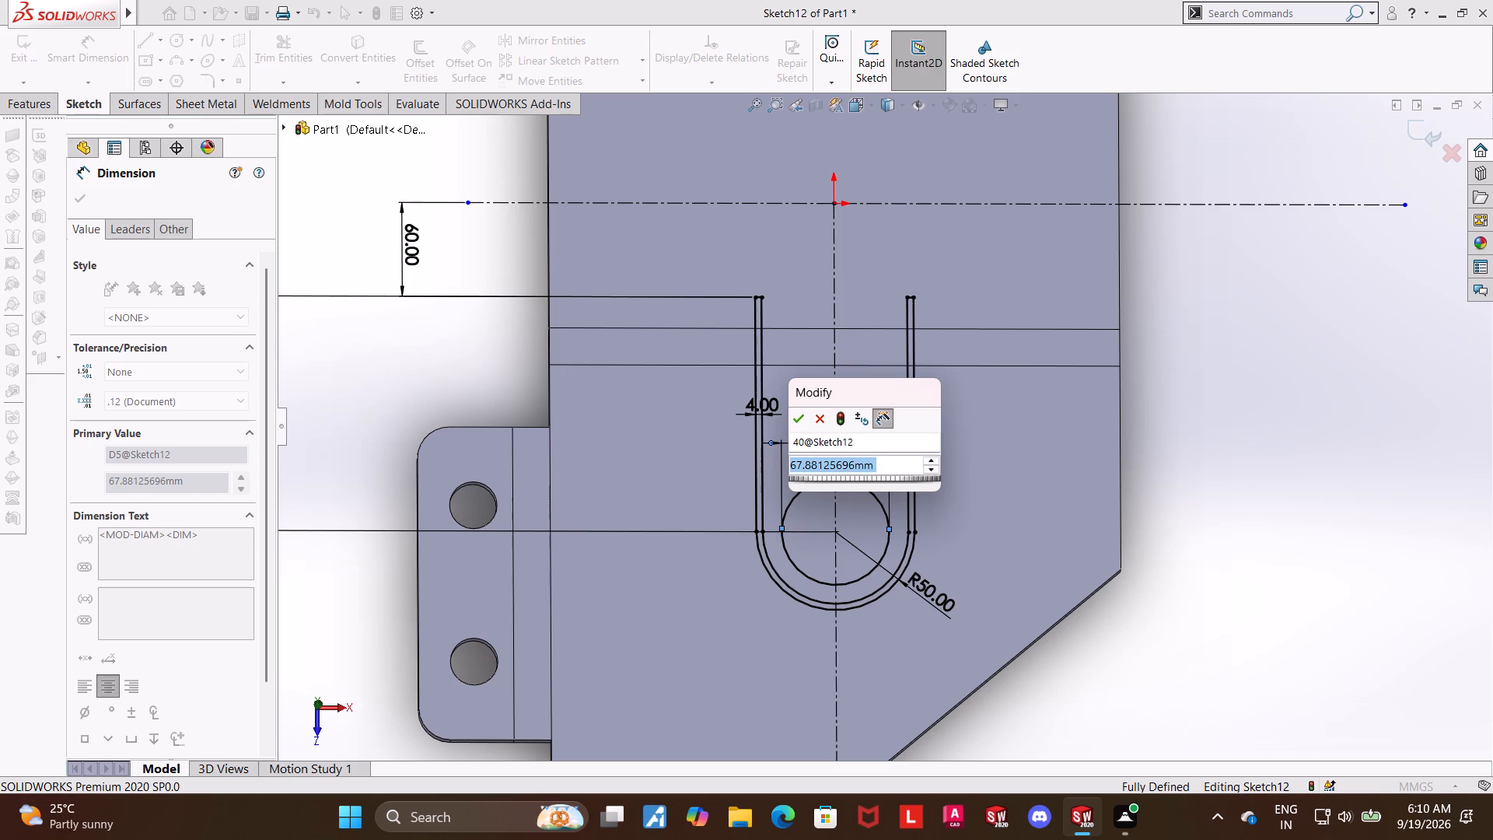
pyautogui.write('40')
pyautogui.press('Return')
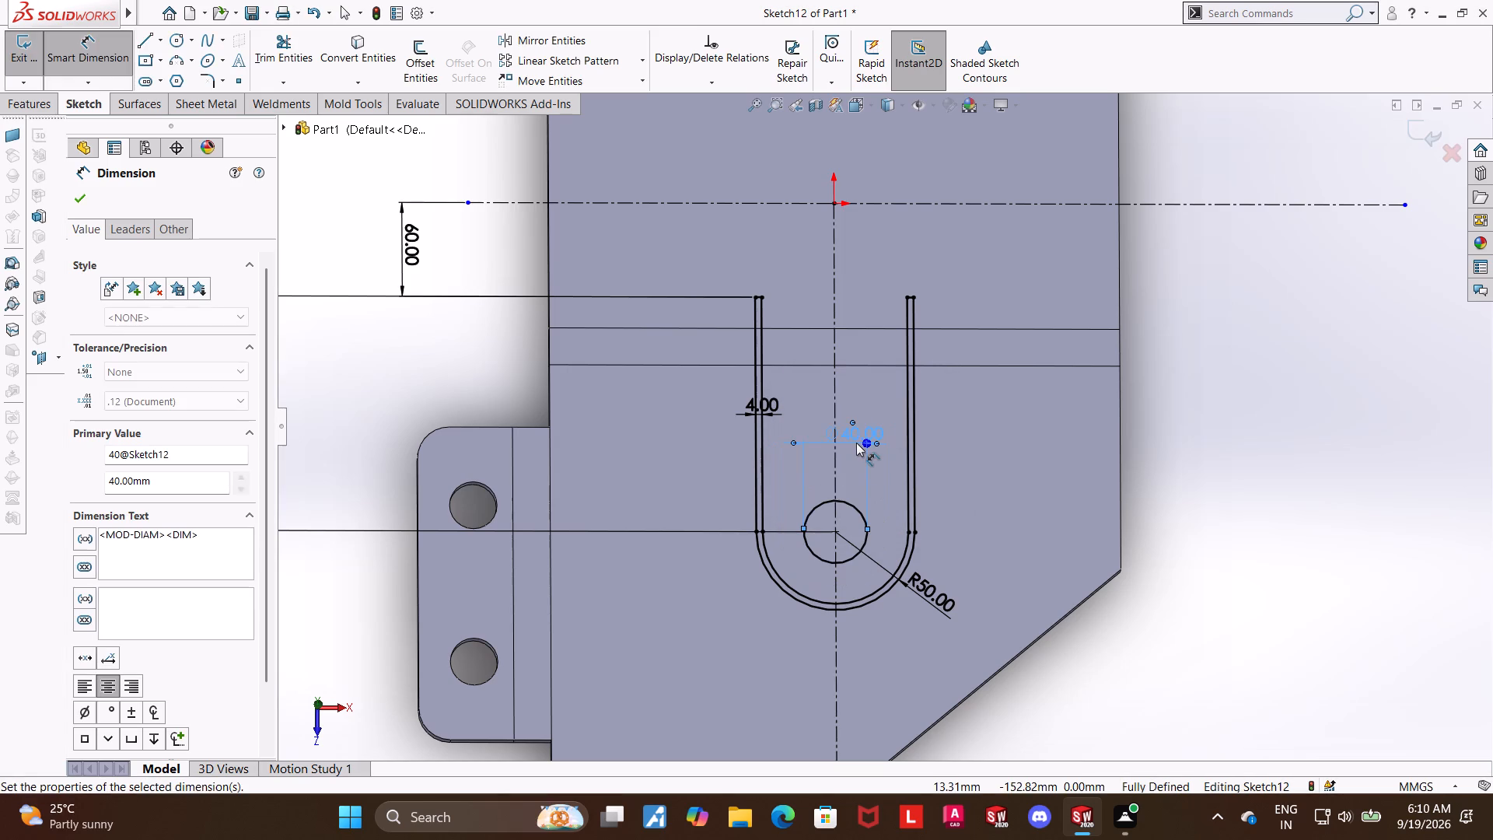
pyautogui.click(1413, 131)
# Extrude-cut the thin U-shaped slot and the circle through the unfolded sheet, with the depth linked to thickness.
pyautogui.moveTo(1254, 502); pyautogui.dragTo(1253, 492, button='middle')
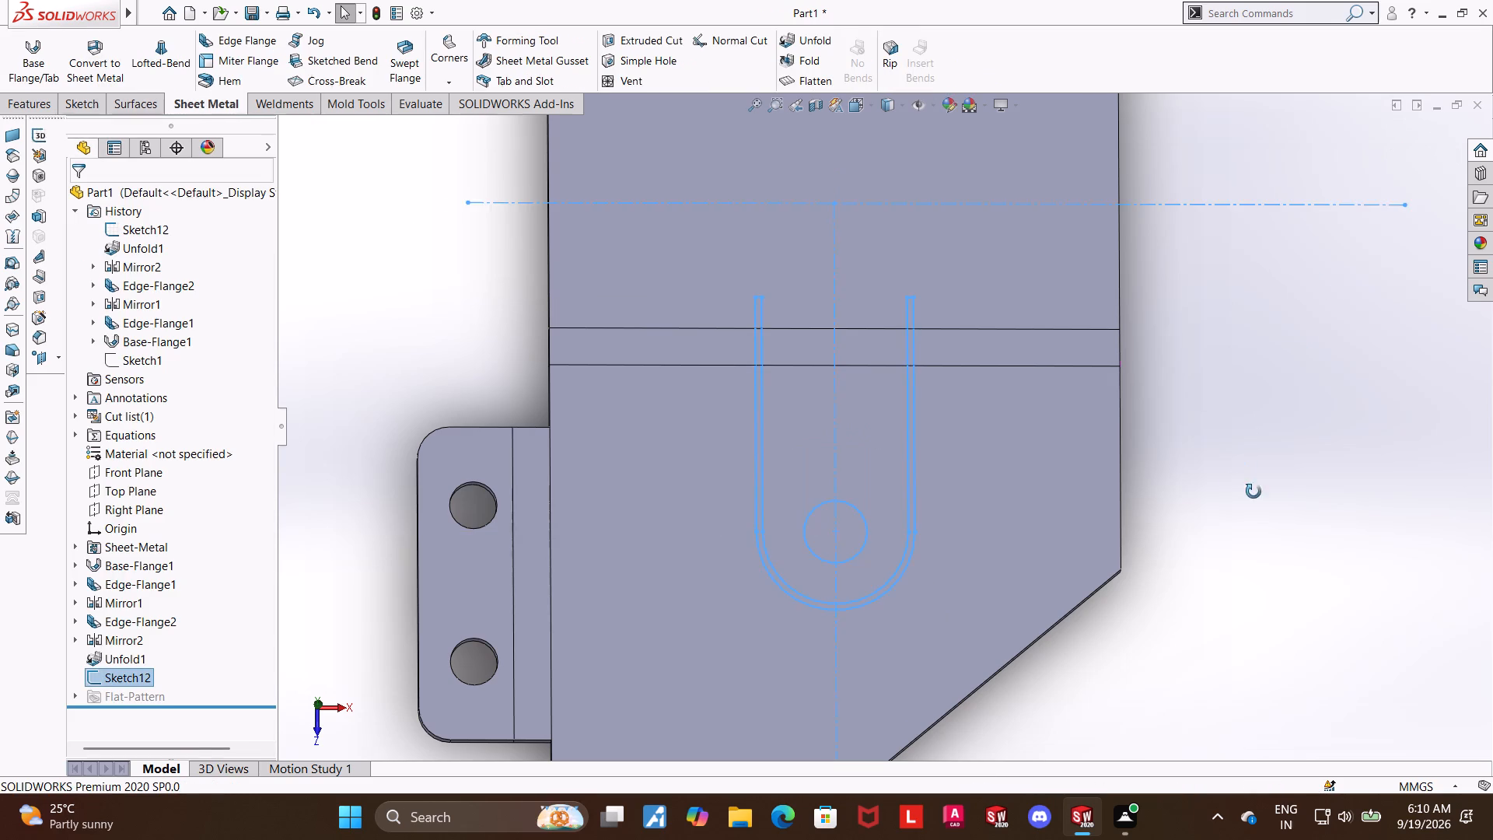
pyautogui.moveTo(1253, 492); pyautogui.dragTo(1248, 447, button='middle')
pyautogui.click(648, 34)
pyautogui.moveTo(1258, 407); pyautogui.dragTo(1251, 402, button='middle')
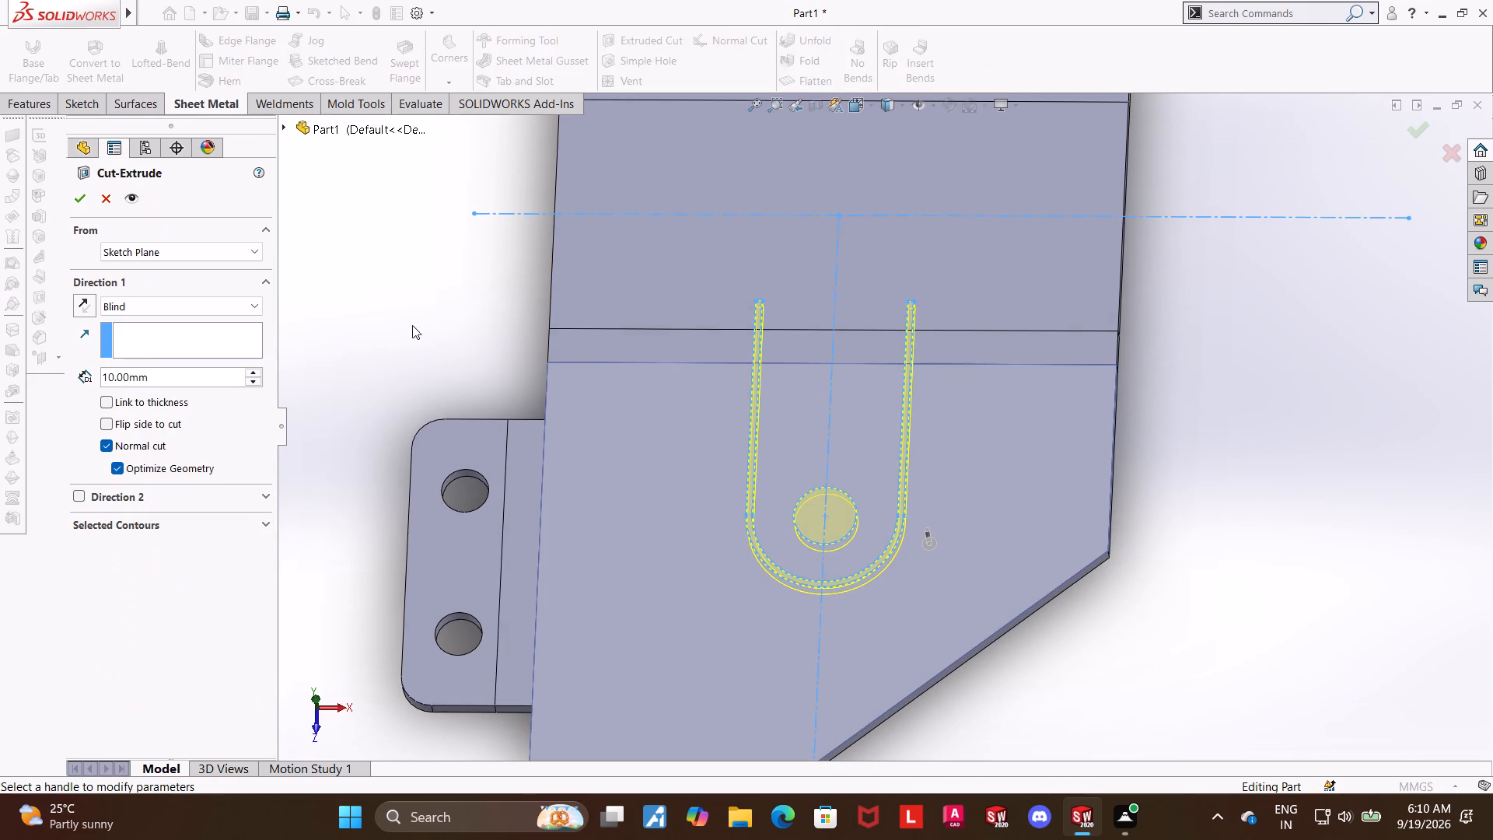
pyautogui.click(103, 402)
pyautogui.click(69, 201)
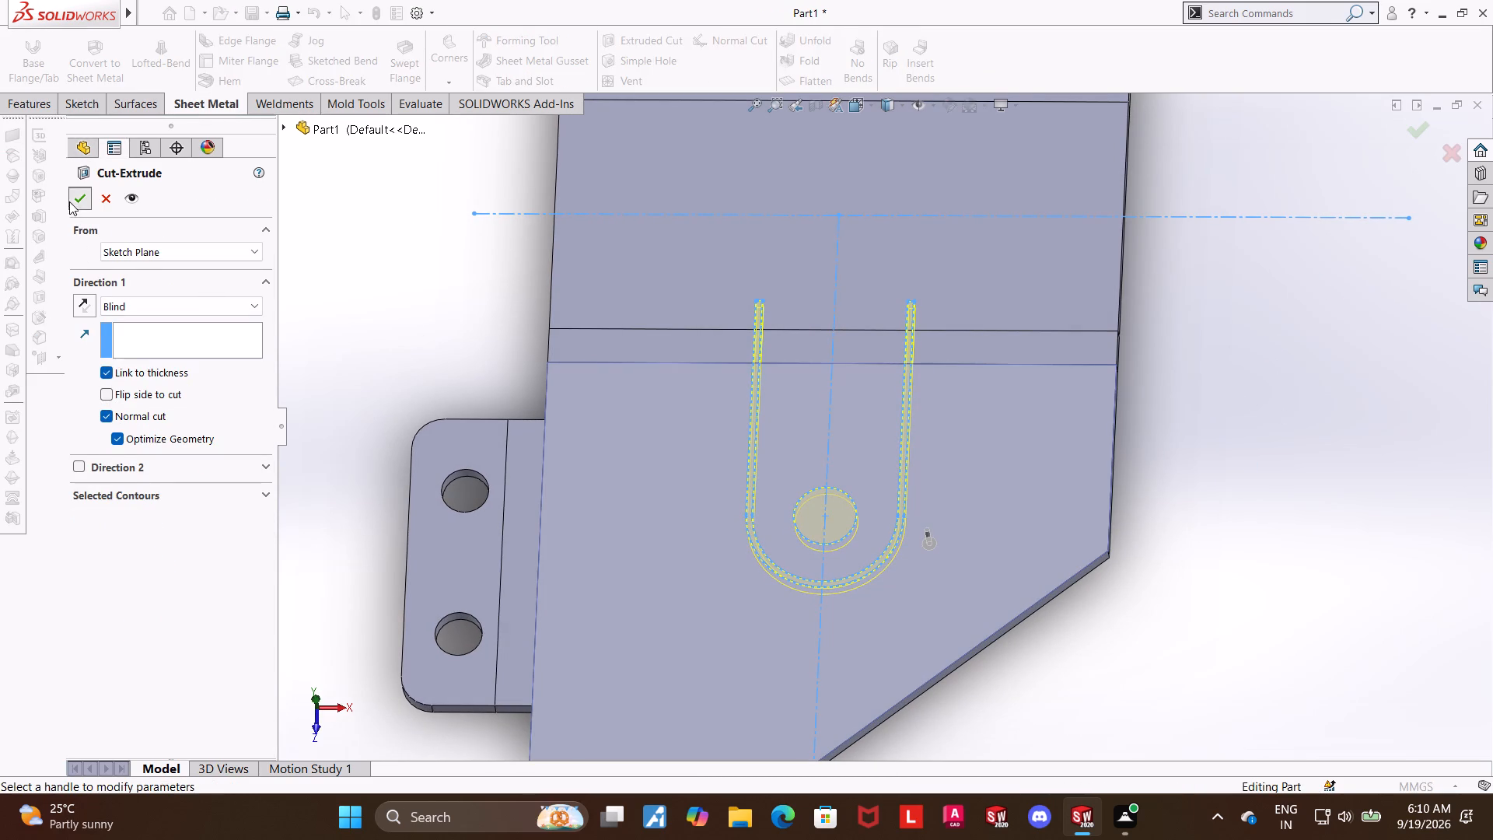
pyautogui.click(1238, 525)
# Examine the U-shaped slot and round hole cut in the unfolded bracket from several angles.
pyautogui.moveTo(1229, 551); pyautogui.dragTo(1282, 497, button='middle')
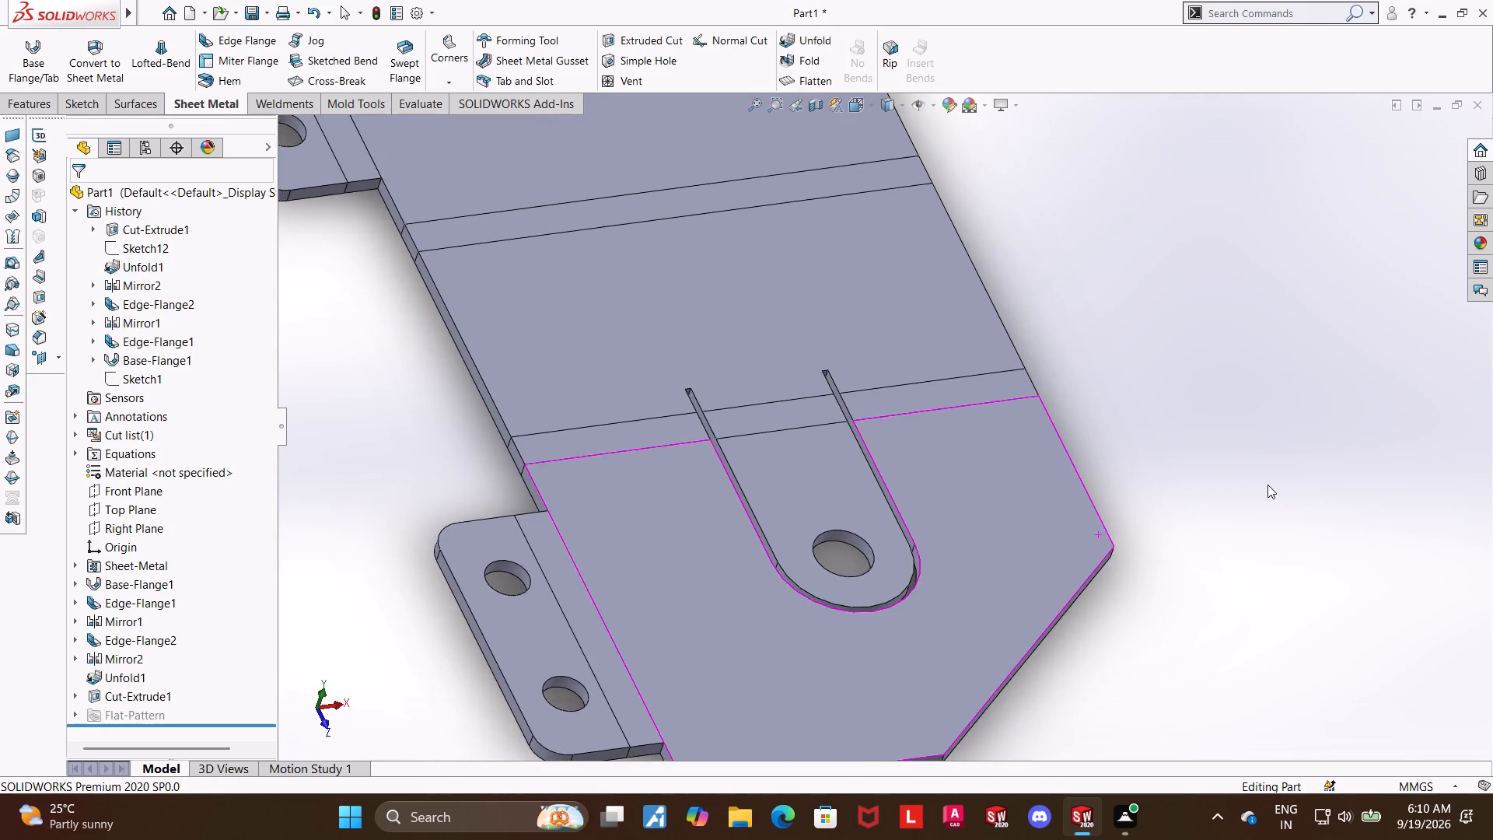
pyautogui.scroll(2, 1264, 483)
pyautogui.click(1235, 442)
pyautogui.moveTo(1238, 385); pyautogui.dragTo(1276, 530, button='middle')
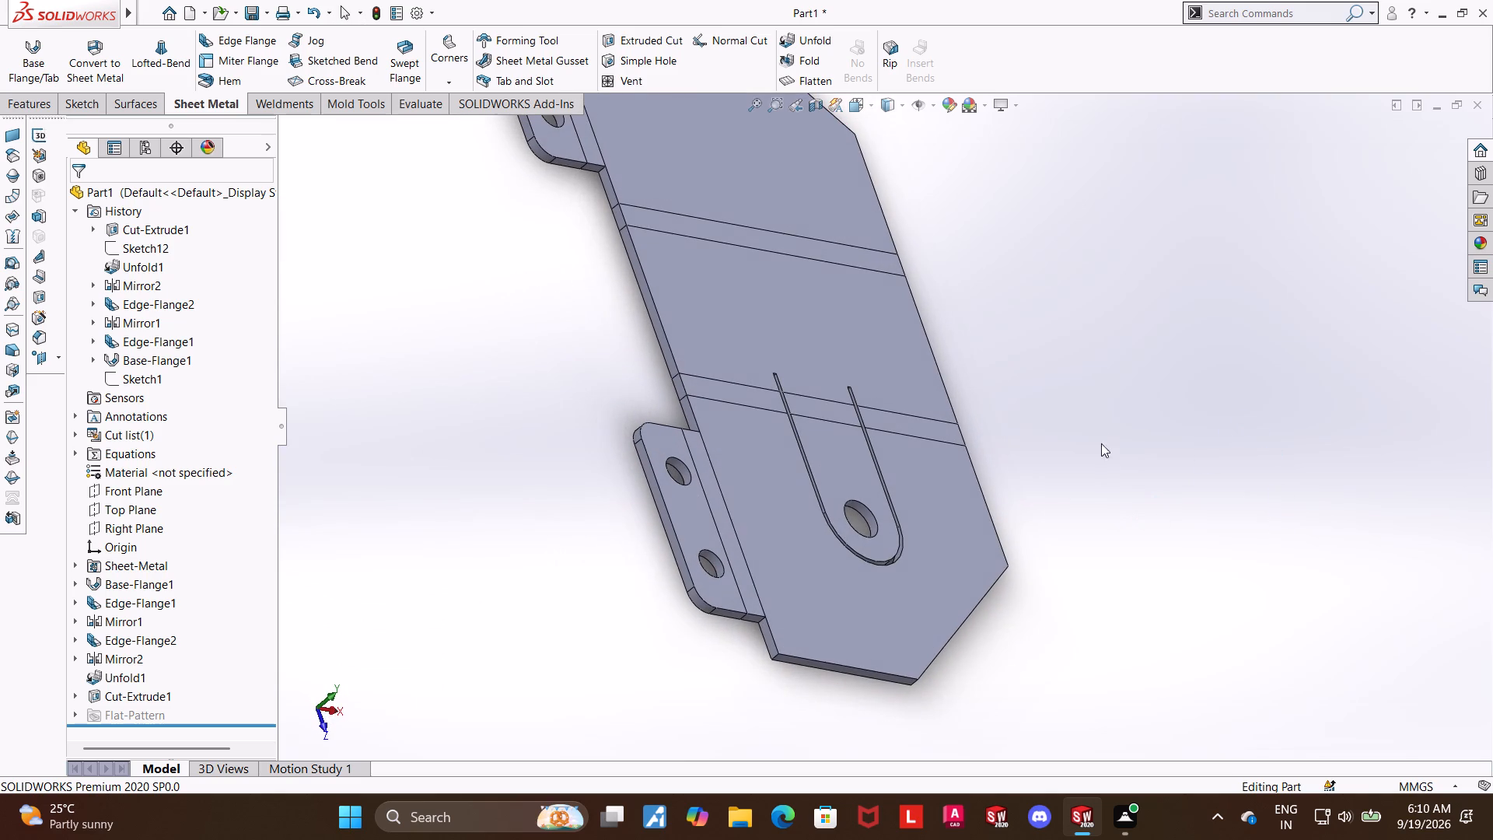
pyautogui.moveTo(991, 398); pyautogui.dragTo(943, 450, button='middle')
pyautogui.scroll(-1, 944, 450)
pyautogui.scroll(1, 984, 435)
pyautogui.moveTo(1035, 425); pyautogui.dragTo(1019, 436, button='middle')
pyautogui.scroll(-1, 1019, 436)
pyautogui.scroll(2, 1016, 436)
pyautogui.click(1051, 436)
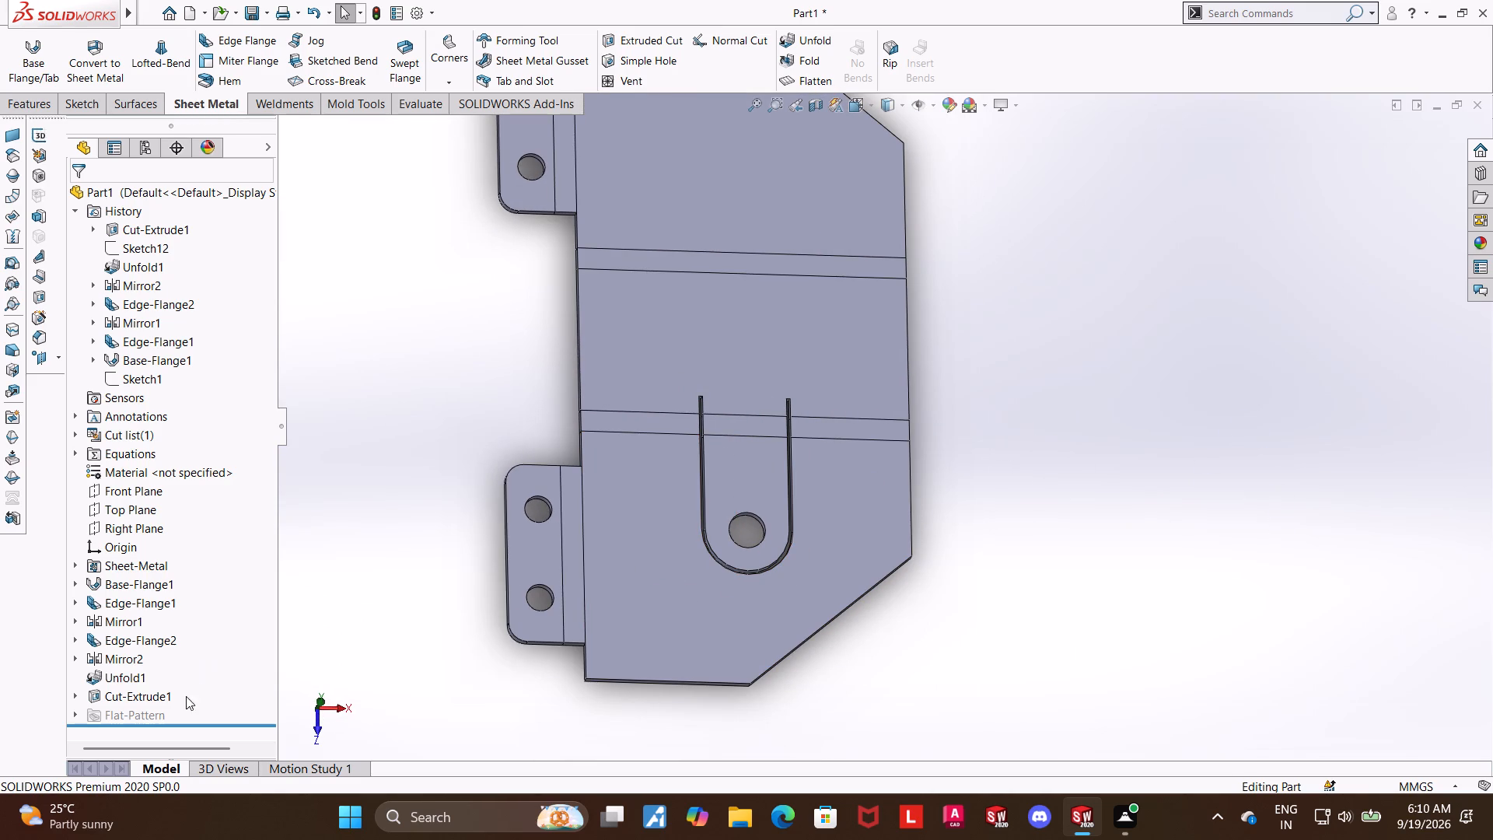
# Start a sketch on the tongue's face and draw a horizontal line about 92 mm long between the slot's inner edges.
pyautogui.click(747, 488)
pyautogui.click(826, 446)
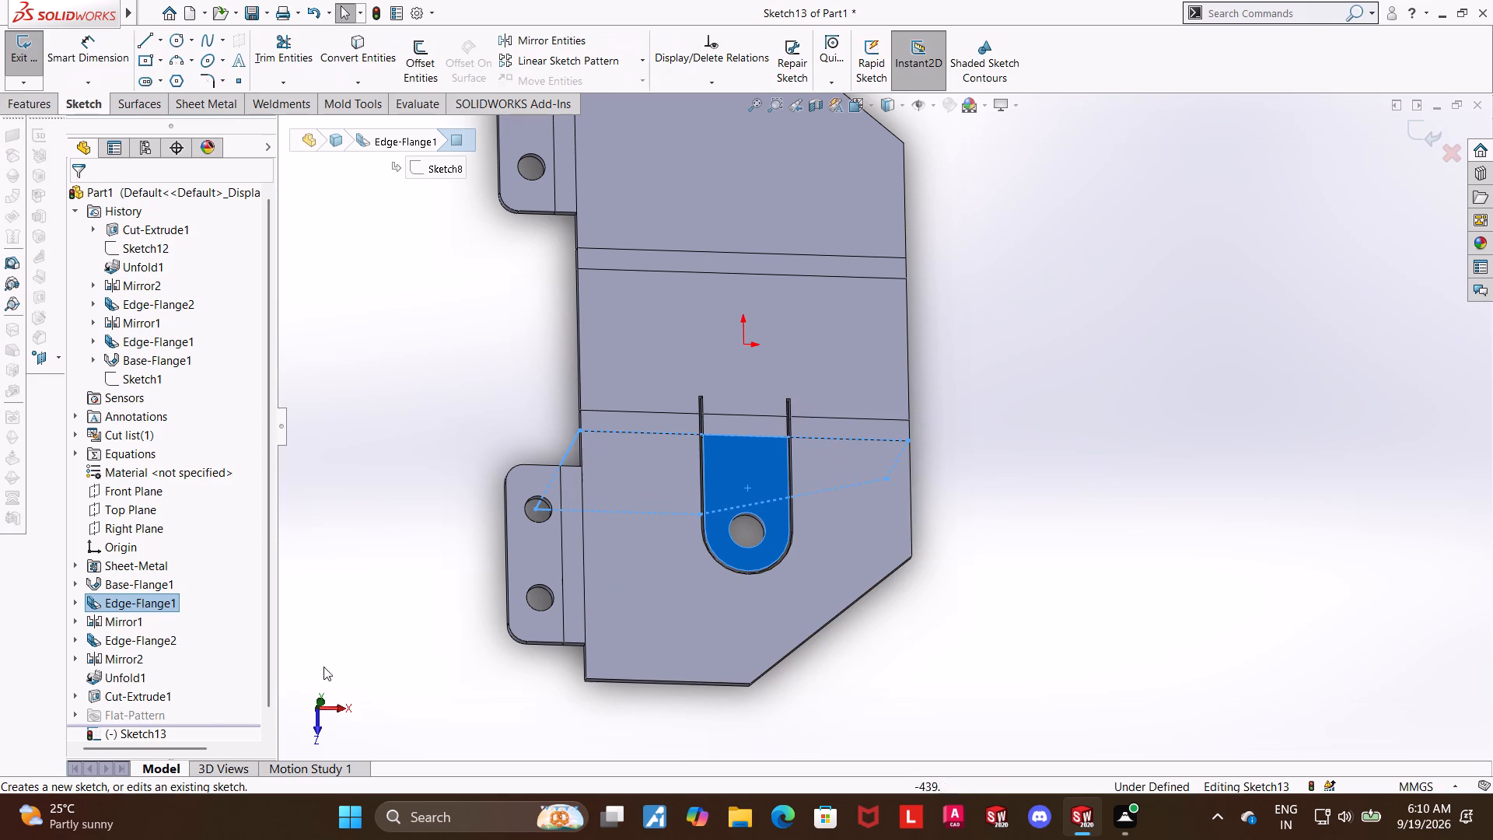
pyautogui.click(157, 732)
pyautogui.click(201, 706)
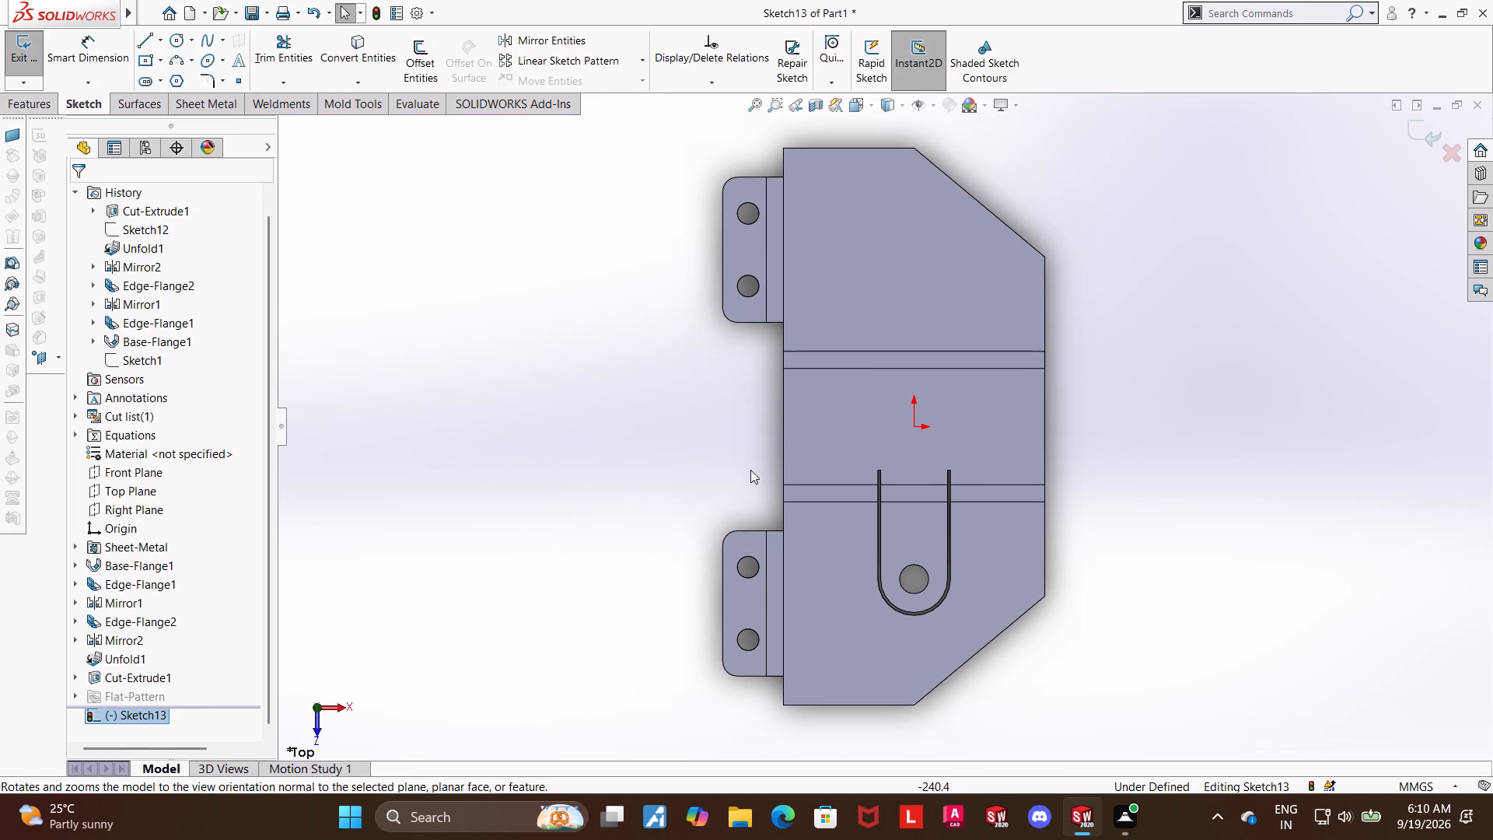
pyautogui.click(152, 44)
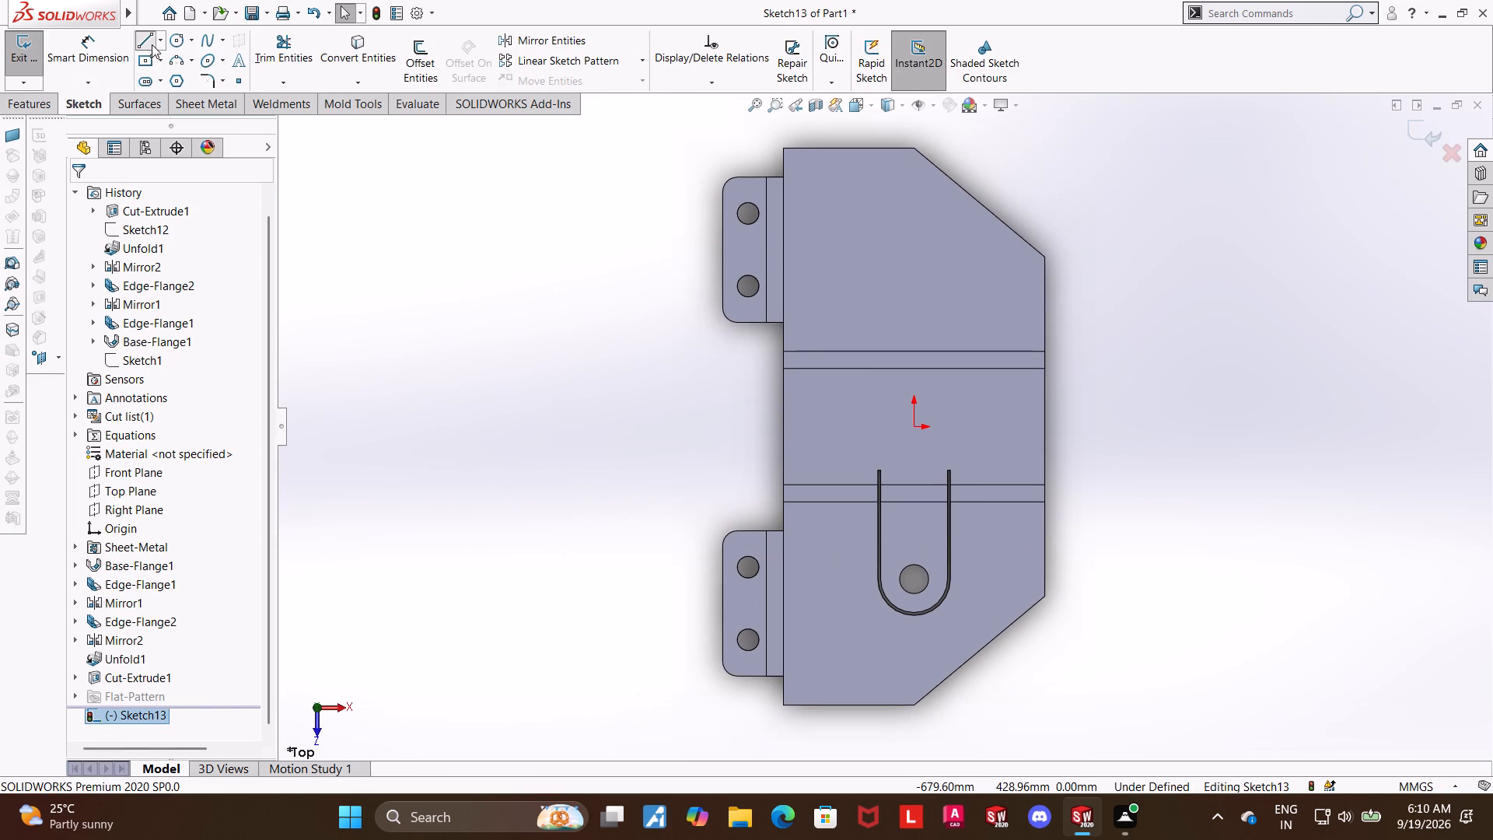
pyautogui.scroll(-4, 933, 528)
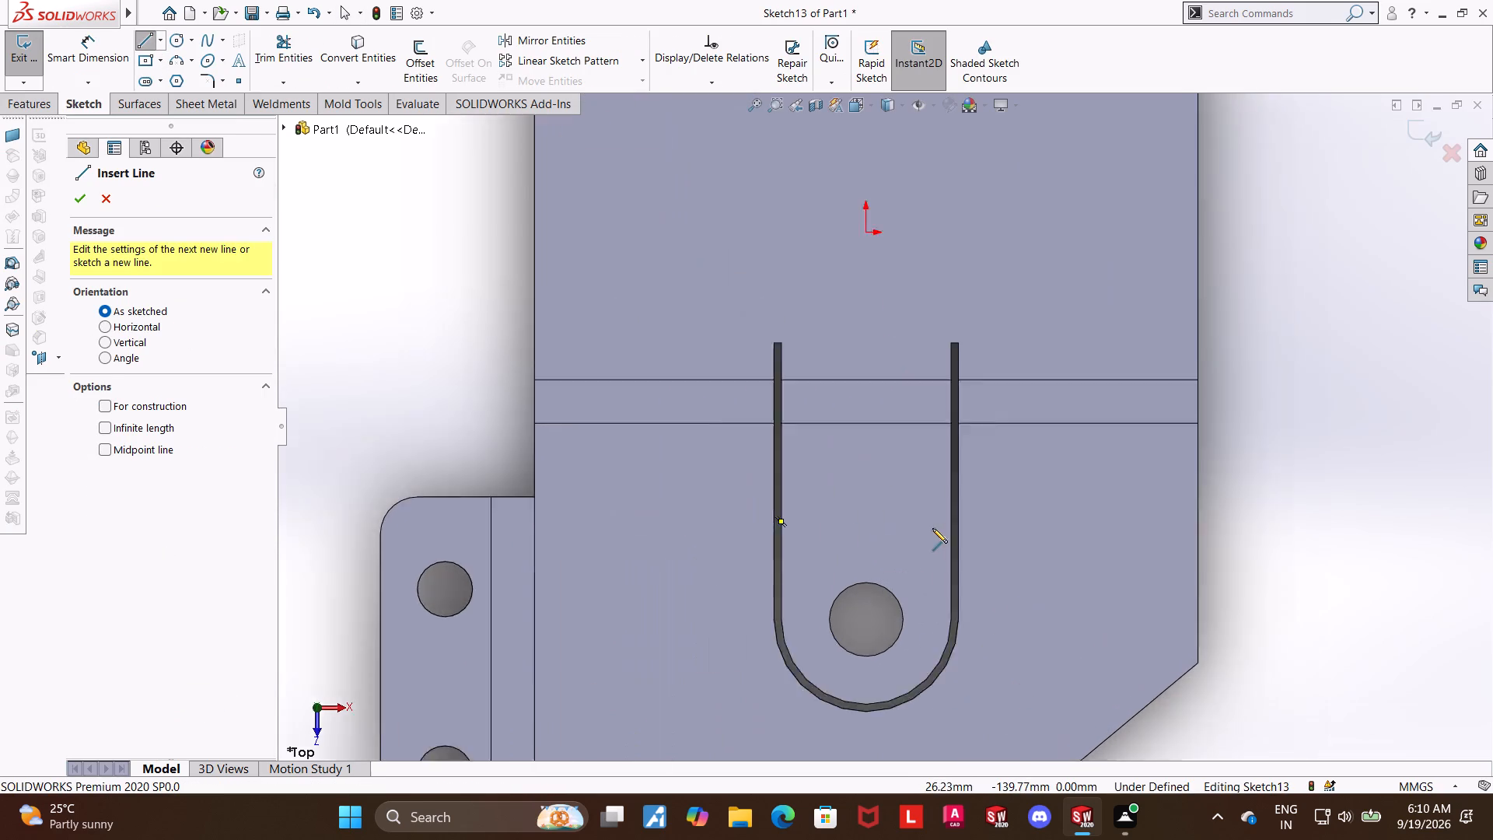
pyautogui.scroll(-2, 932, 528)
pyautogui.click(748, 452)
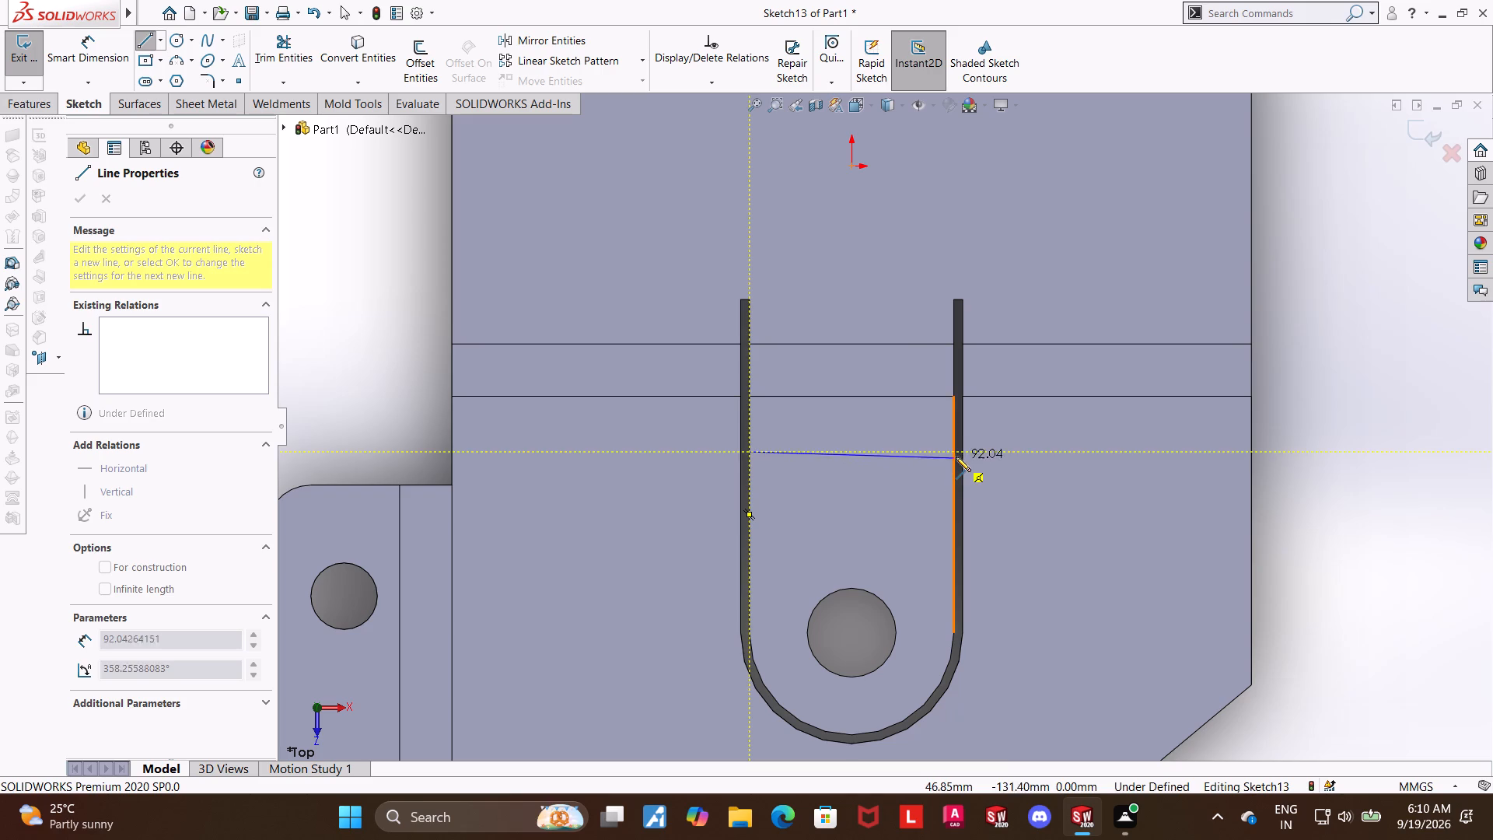
pyautogui.click(956, 453)
pyautogui.press('Escape')
pyautogui.press('Escape')
pyautogui.press('Escape')
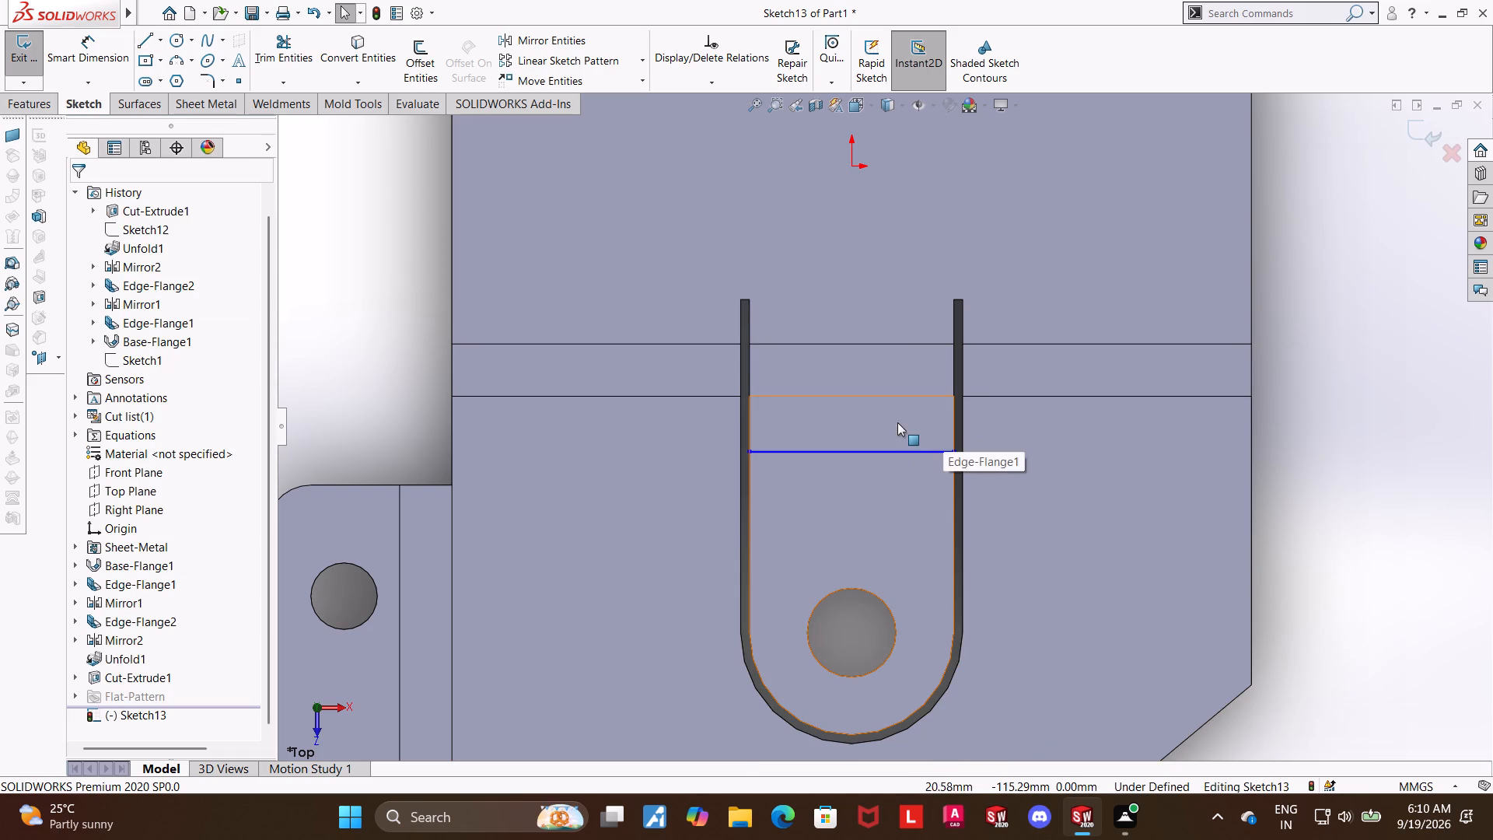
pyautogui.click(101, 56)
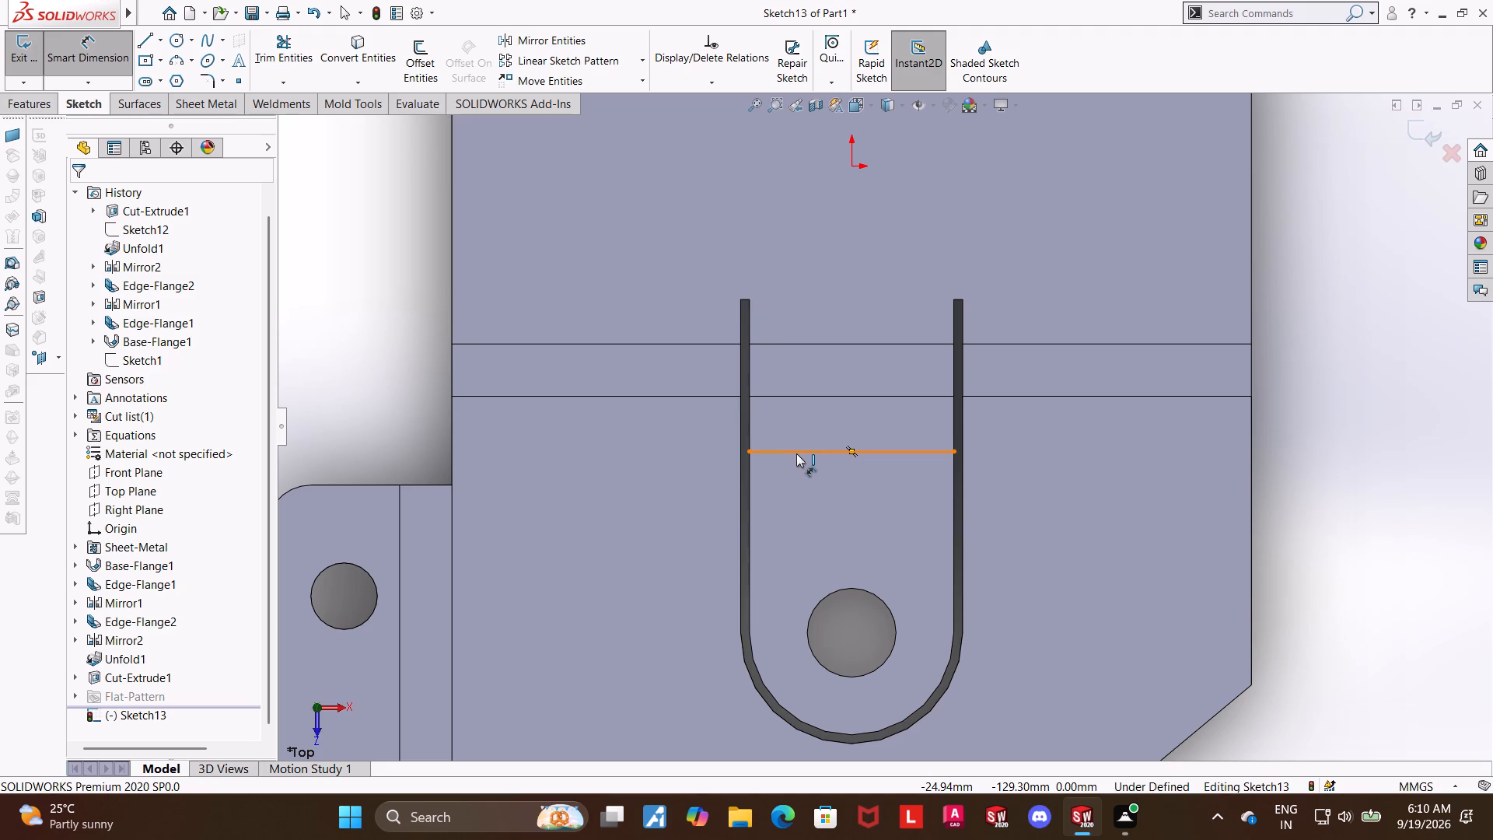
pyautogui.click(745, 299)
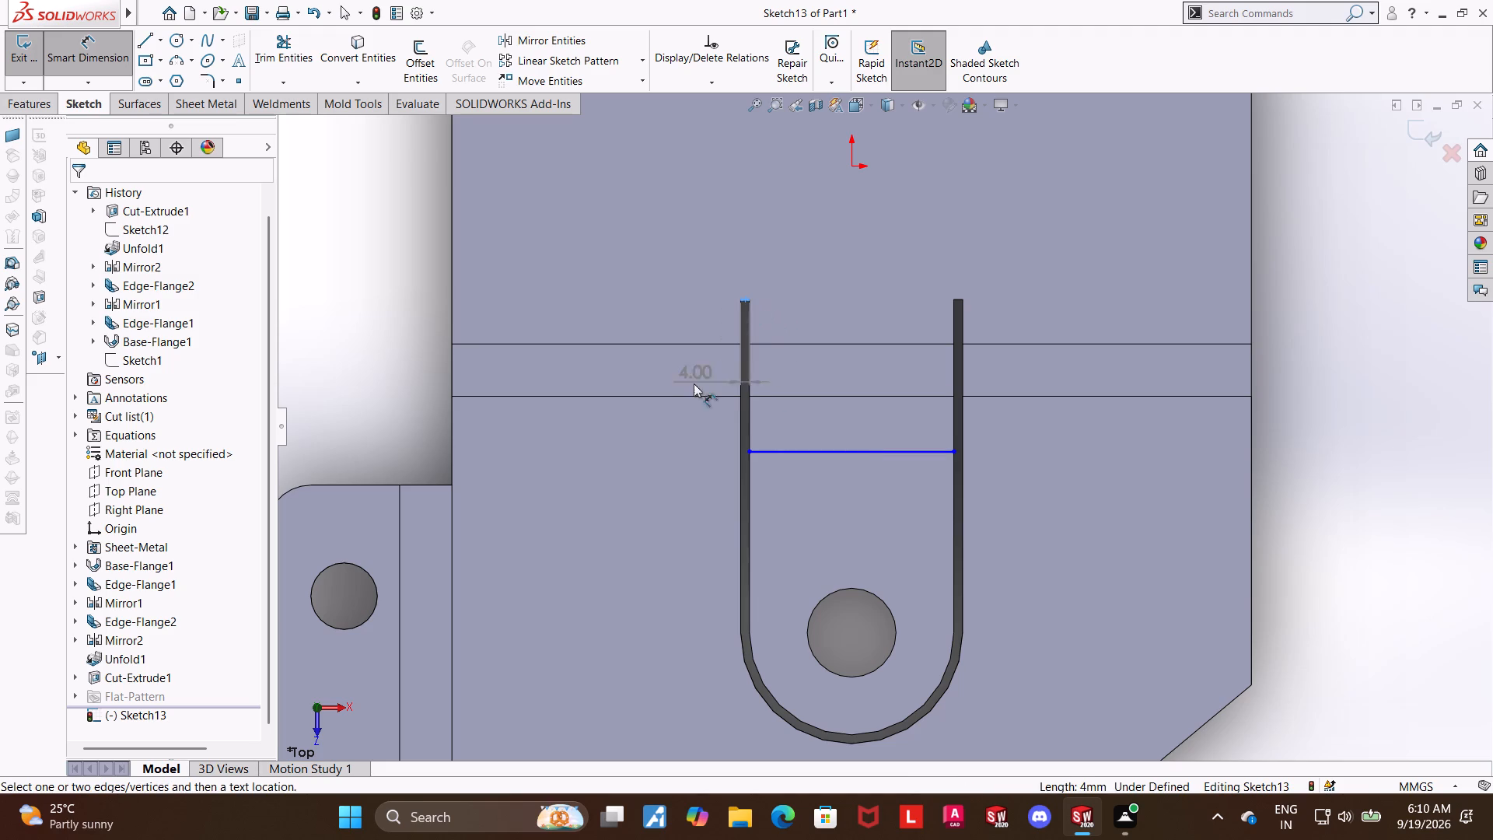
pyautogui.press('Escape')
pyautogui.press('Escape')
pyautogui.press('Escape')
# Dimension the horizontal line 70 mm from the slot's upper end and exit the sketch.
pyautogui.click(65, 43)
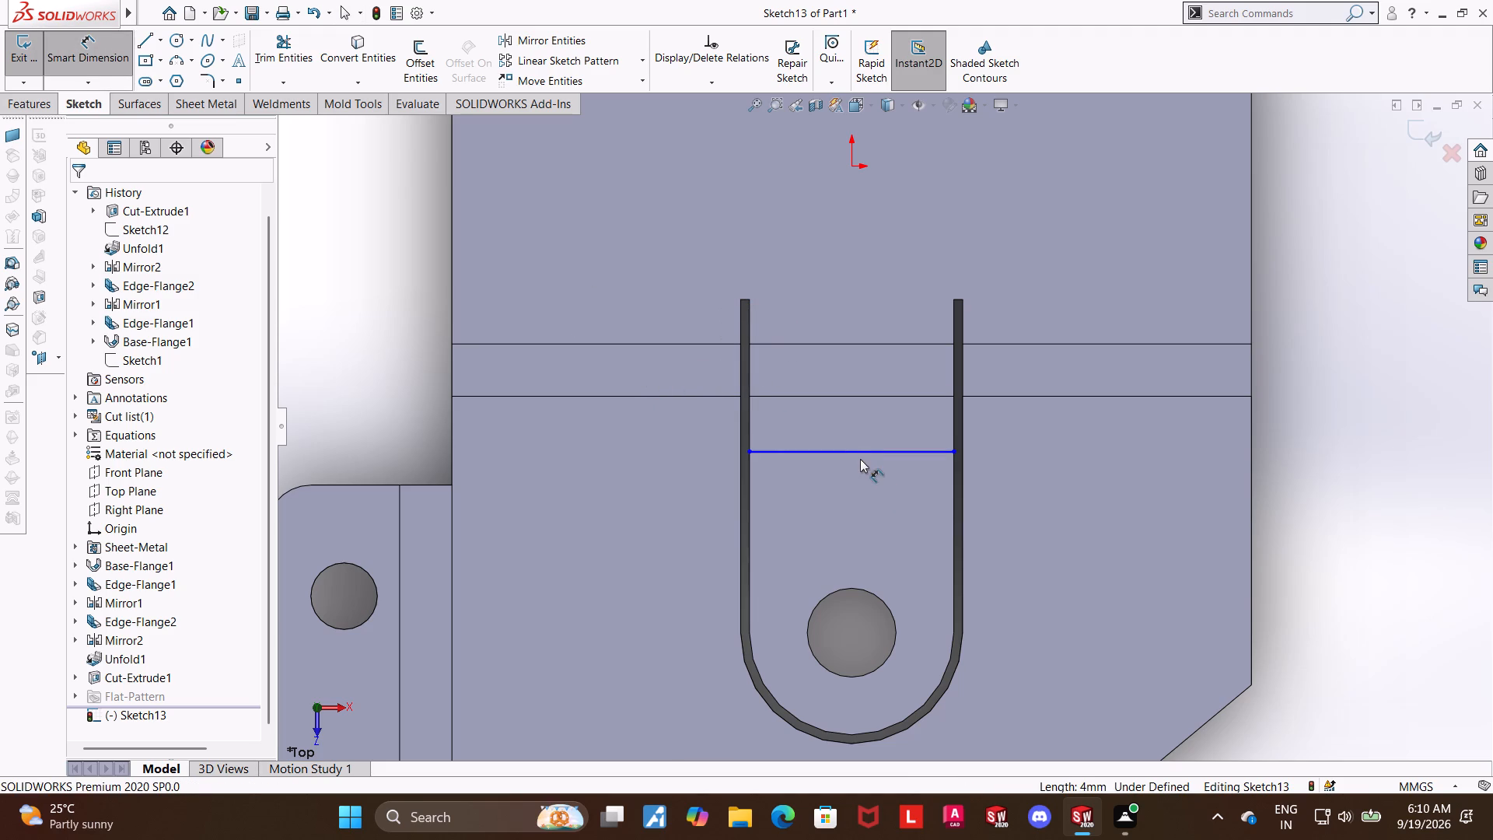
pyautogui.click(860, 453)
pyautogui.click(956, 299)
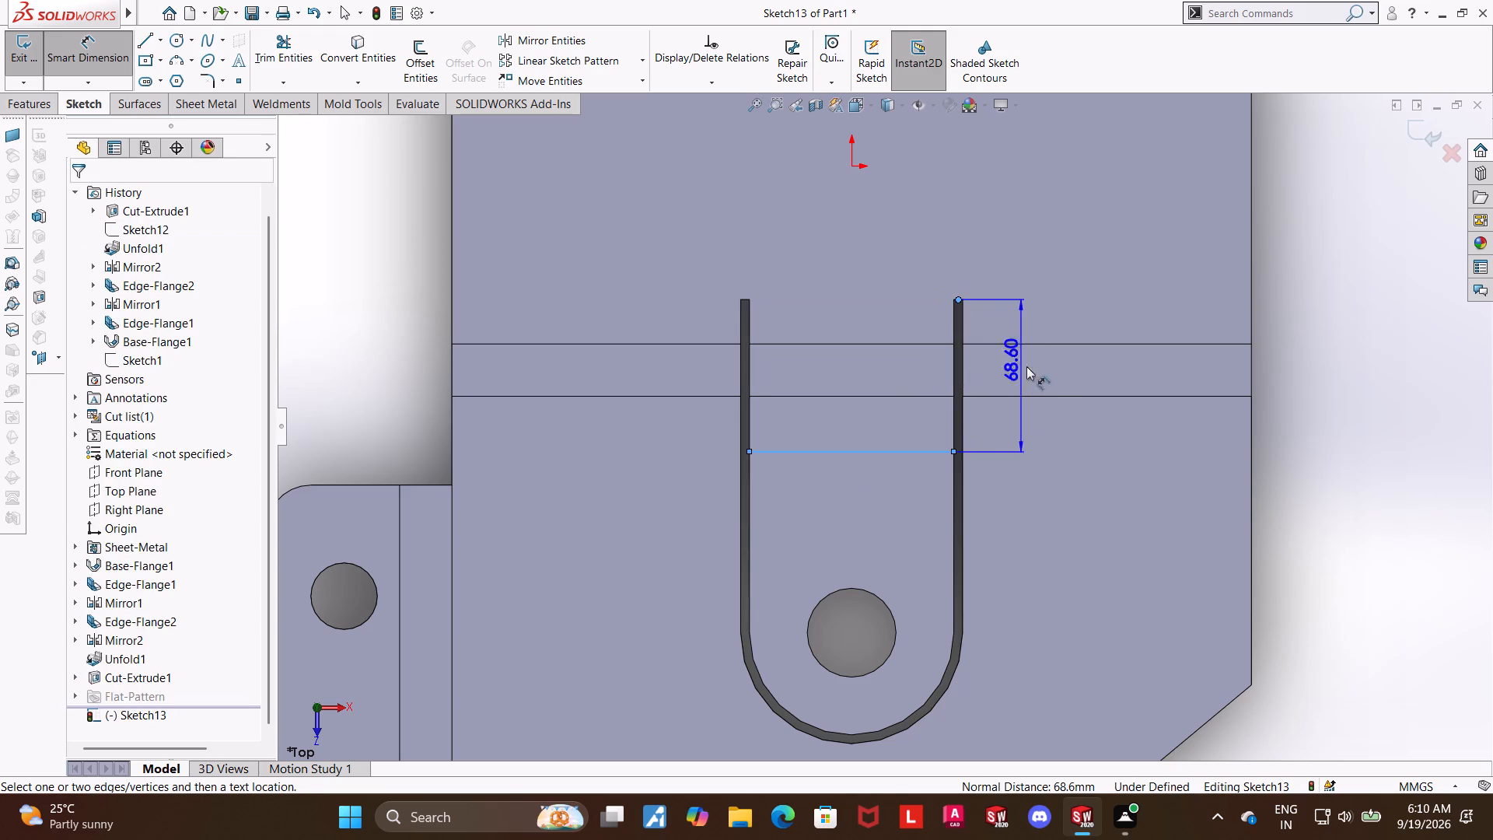
pyautogui.click(1037, 387)
pyautogui.write('70')
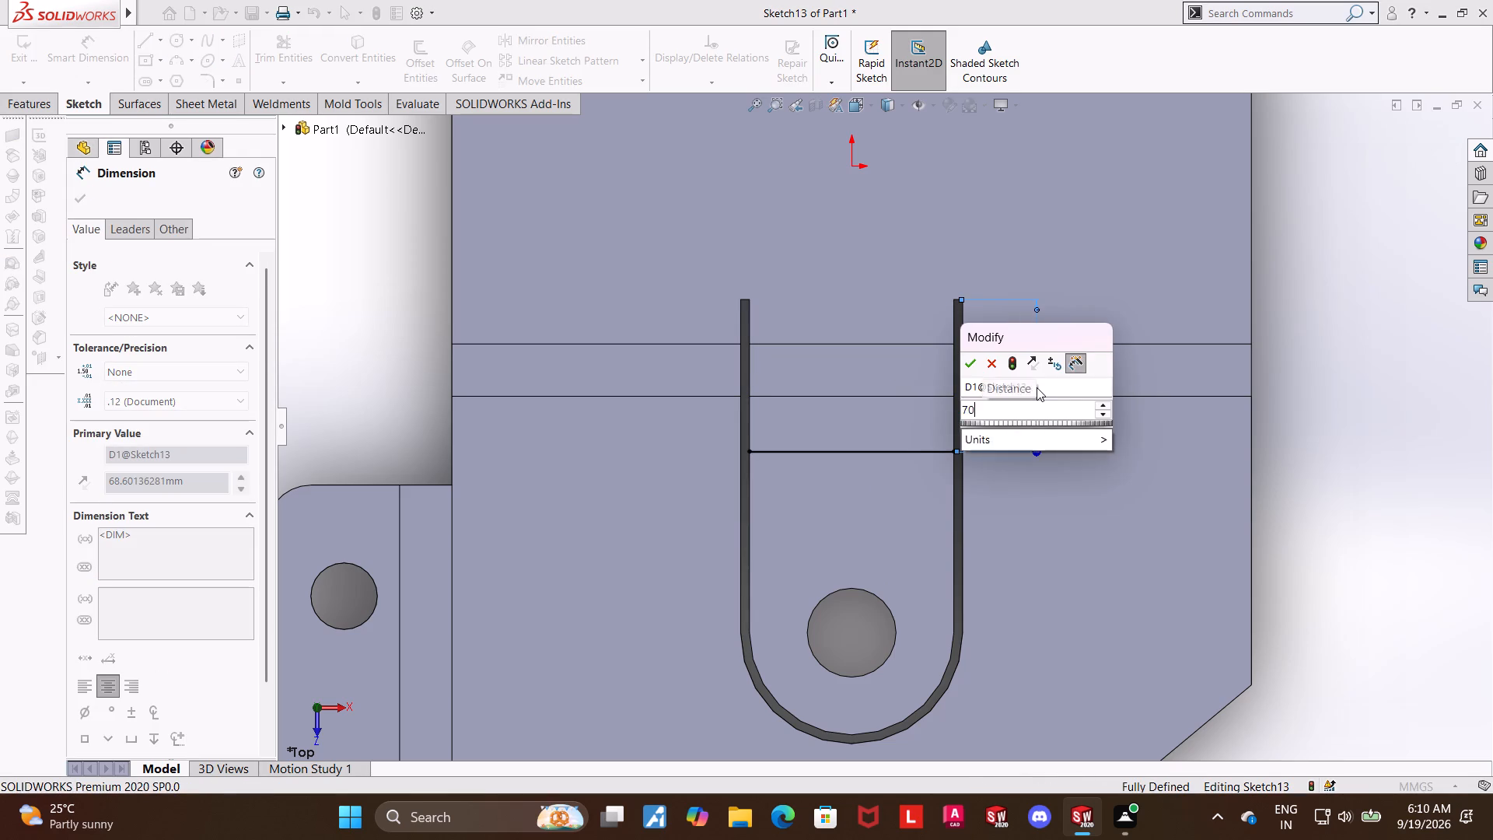
pyautogui.press('Return')
pyautogui.press('Escape')
pyautogui.press('Escape')
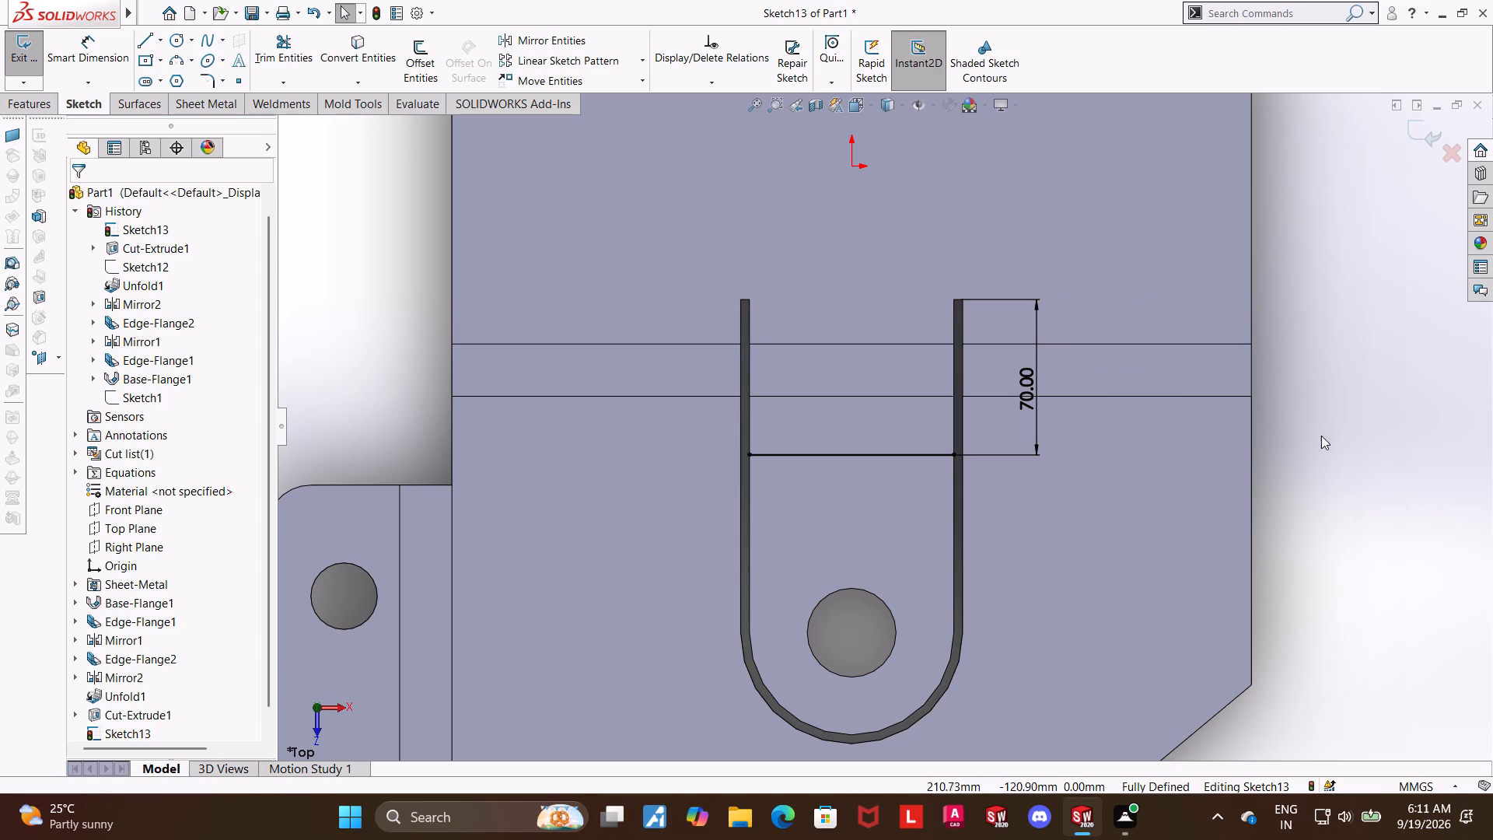
pyautogui.scroll(2, 1369, 438)
pyautogui.click(1419, 134)
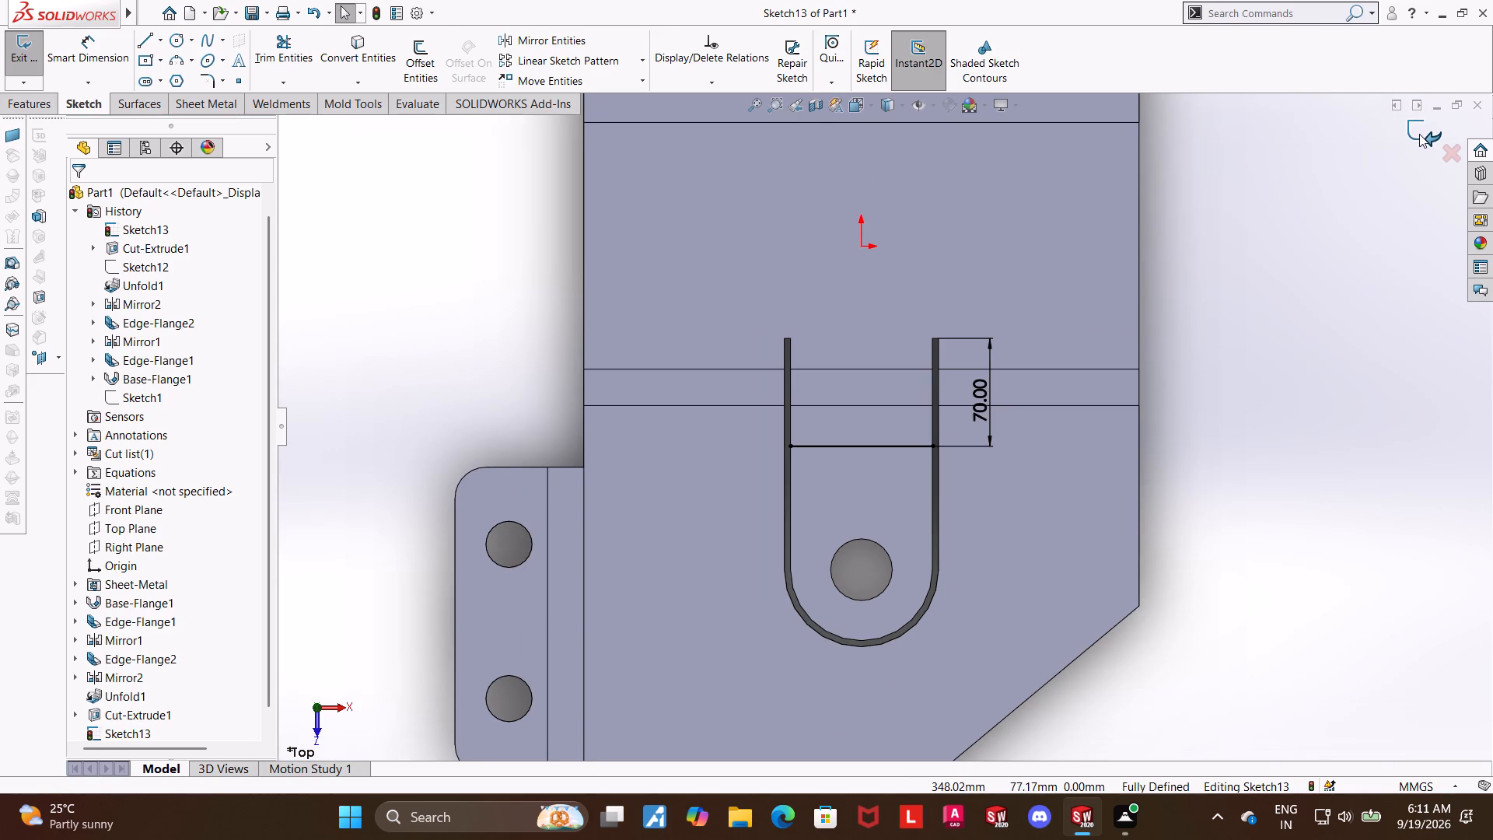
pyautogui.moveTo(1254, 329); pyautogui.dragTo(1157, 341, button='middle')
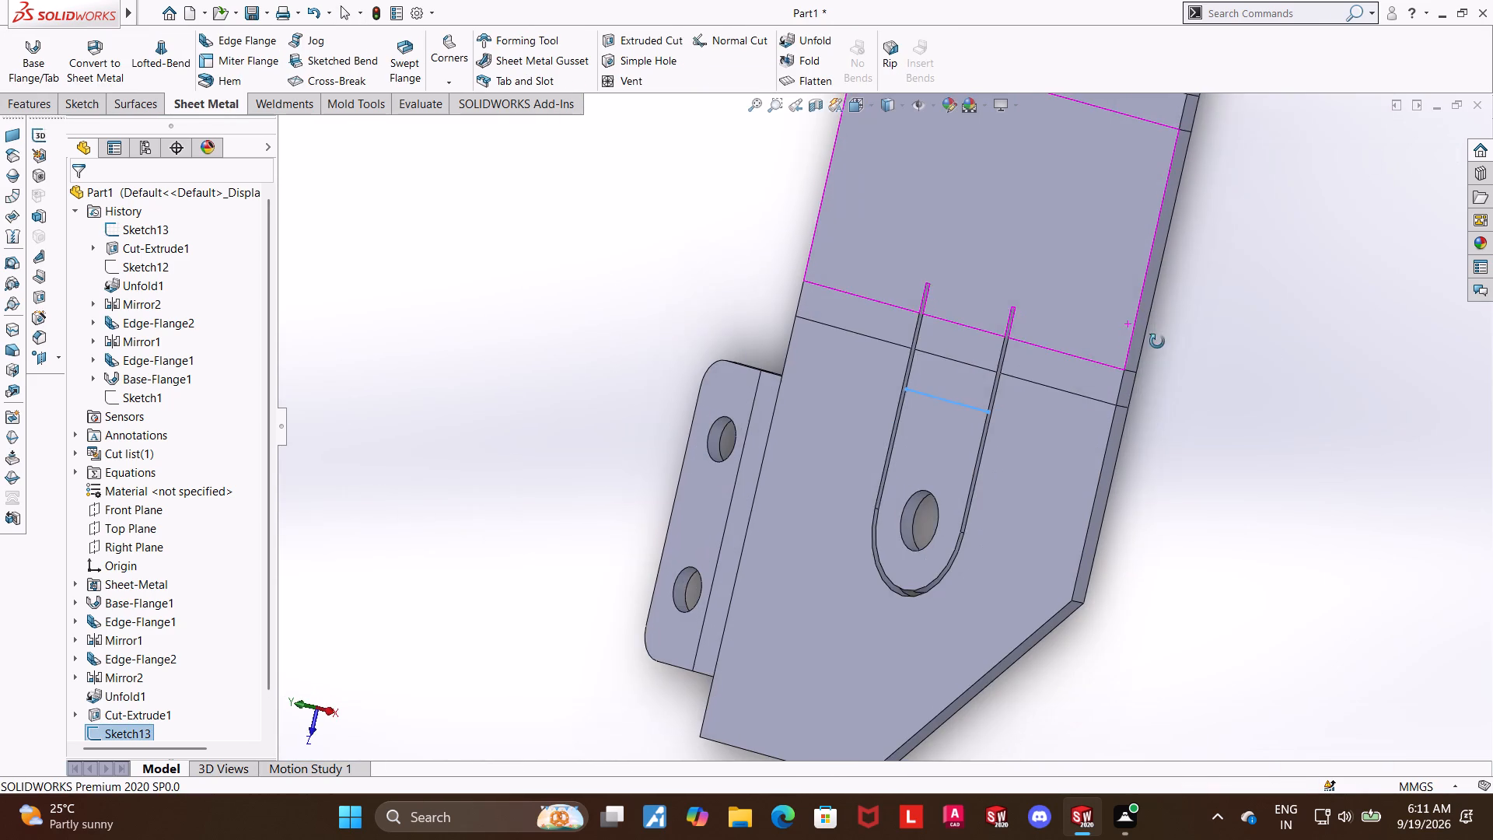
# Fold all the unfolded bends back, keeping the bracket's large central face fixed.
pyautogui.moveTo(1157, 341); pyautogui.dragTo(1165, 342, button='middle')
pyautogui.click(1378, 345)
pyautogui.click(790, 61)
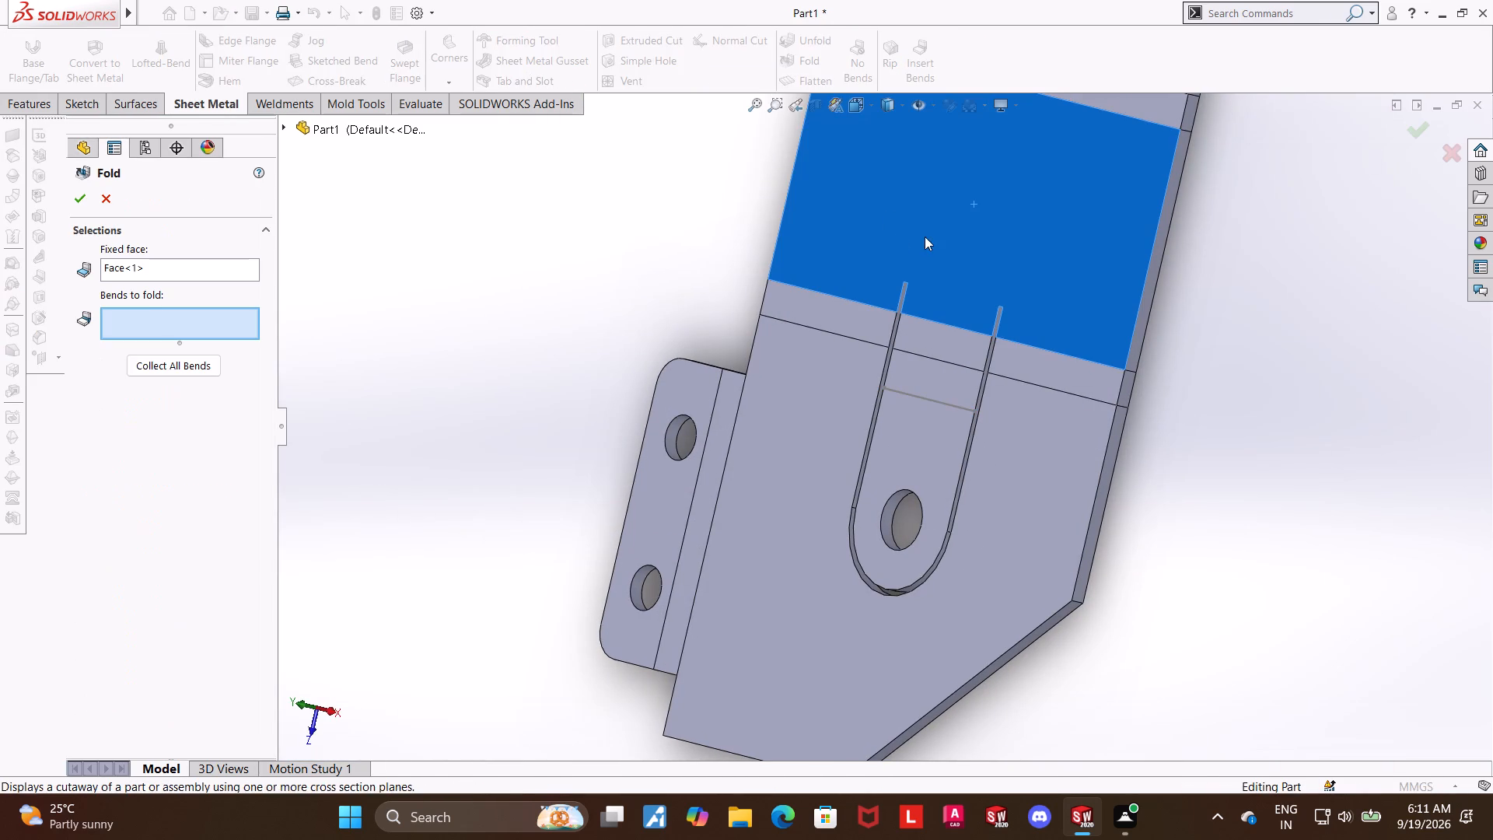
pyautogui.click(160, 366)
pyautogui.click(82, 198)
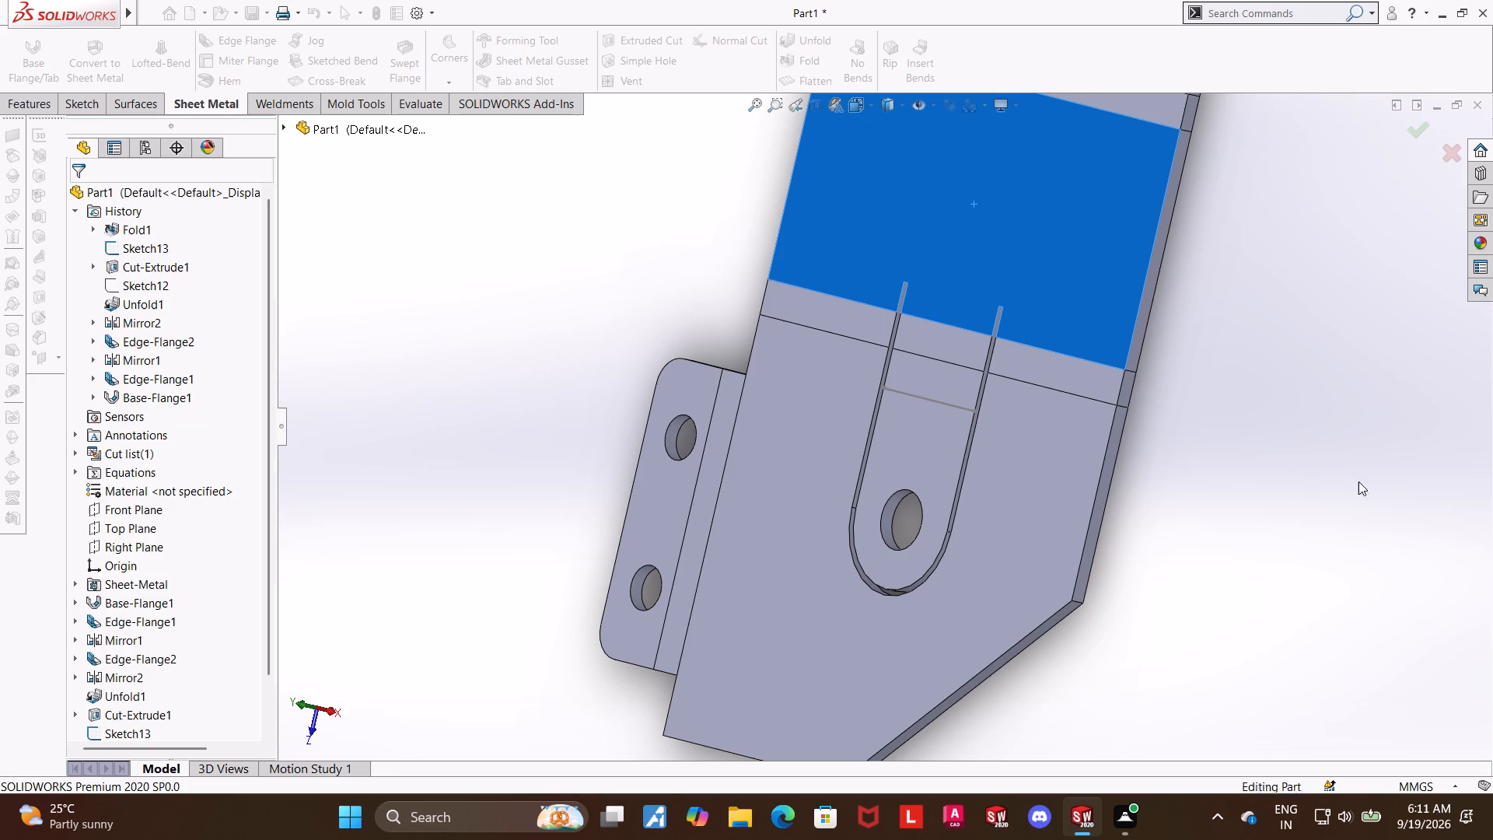
pyautogui.click(1235, 485)
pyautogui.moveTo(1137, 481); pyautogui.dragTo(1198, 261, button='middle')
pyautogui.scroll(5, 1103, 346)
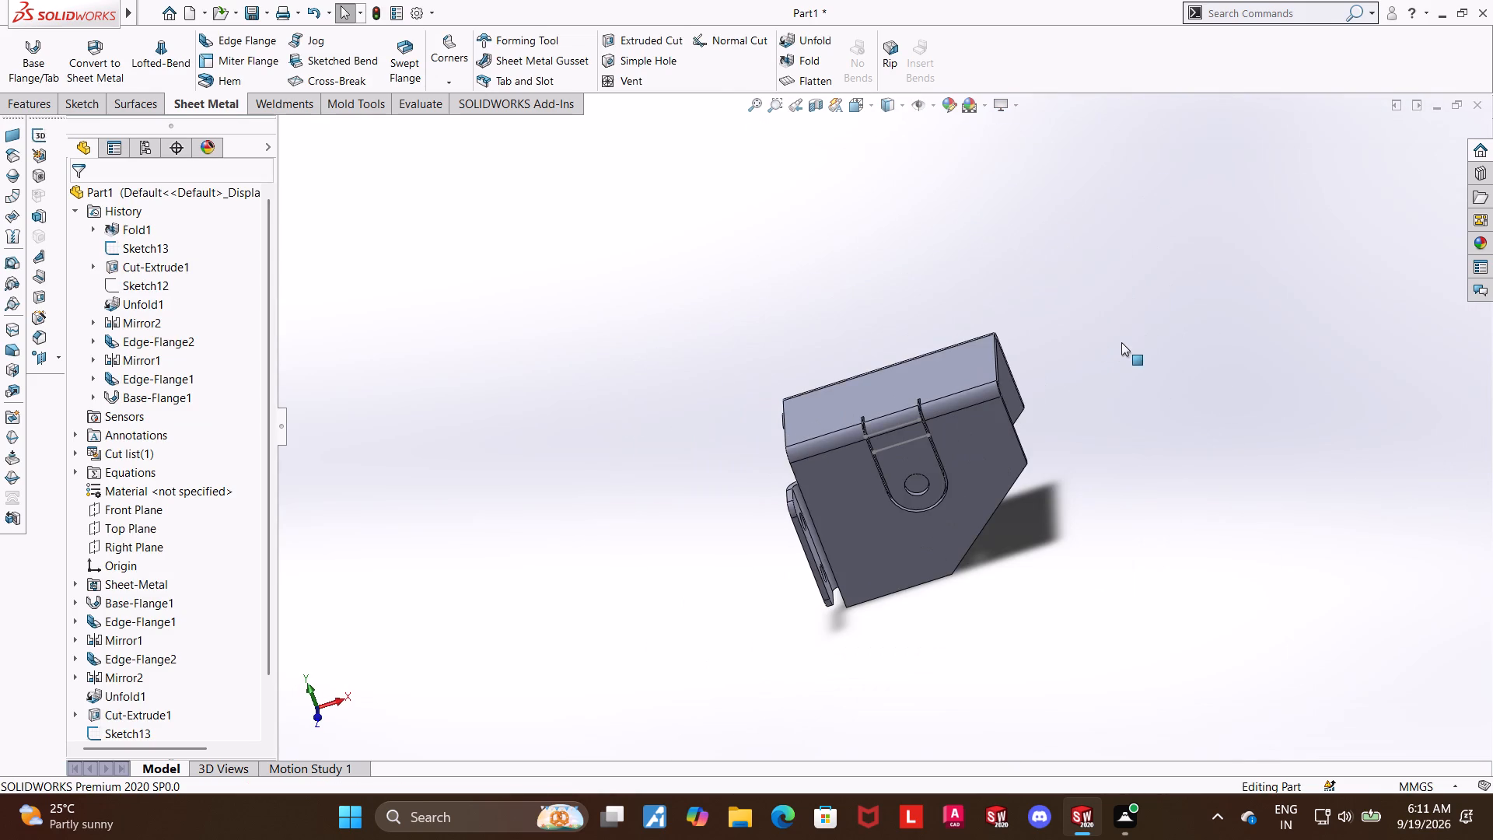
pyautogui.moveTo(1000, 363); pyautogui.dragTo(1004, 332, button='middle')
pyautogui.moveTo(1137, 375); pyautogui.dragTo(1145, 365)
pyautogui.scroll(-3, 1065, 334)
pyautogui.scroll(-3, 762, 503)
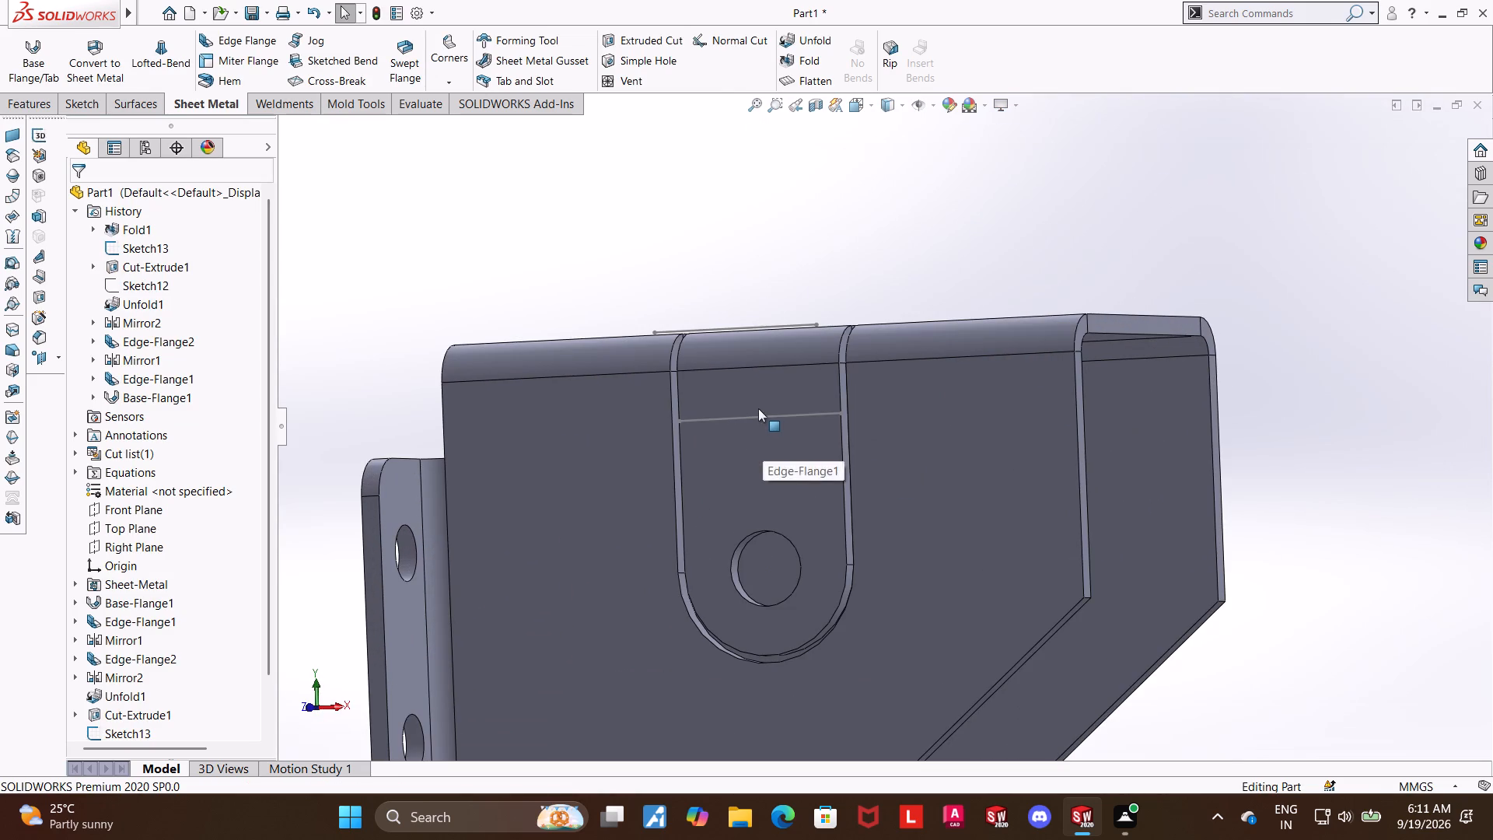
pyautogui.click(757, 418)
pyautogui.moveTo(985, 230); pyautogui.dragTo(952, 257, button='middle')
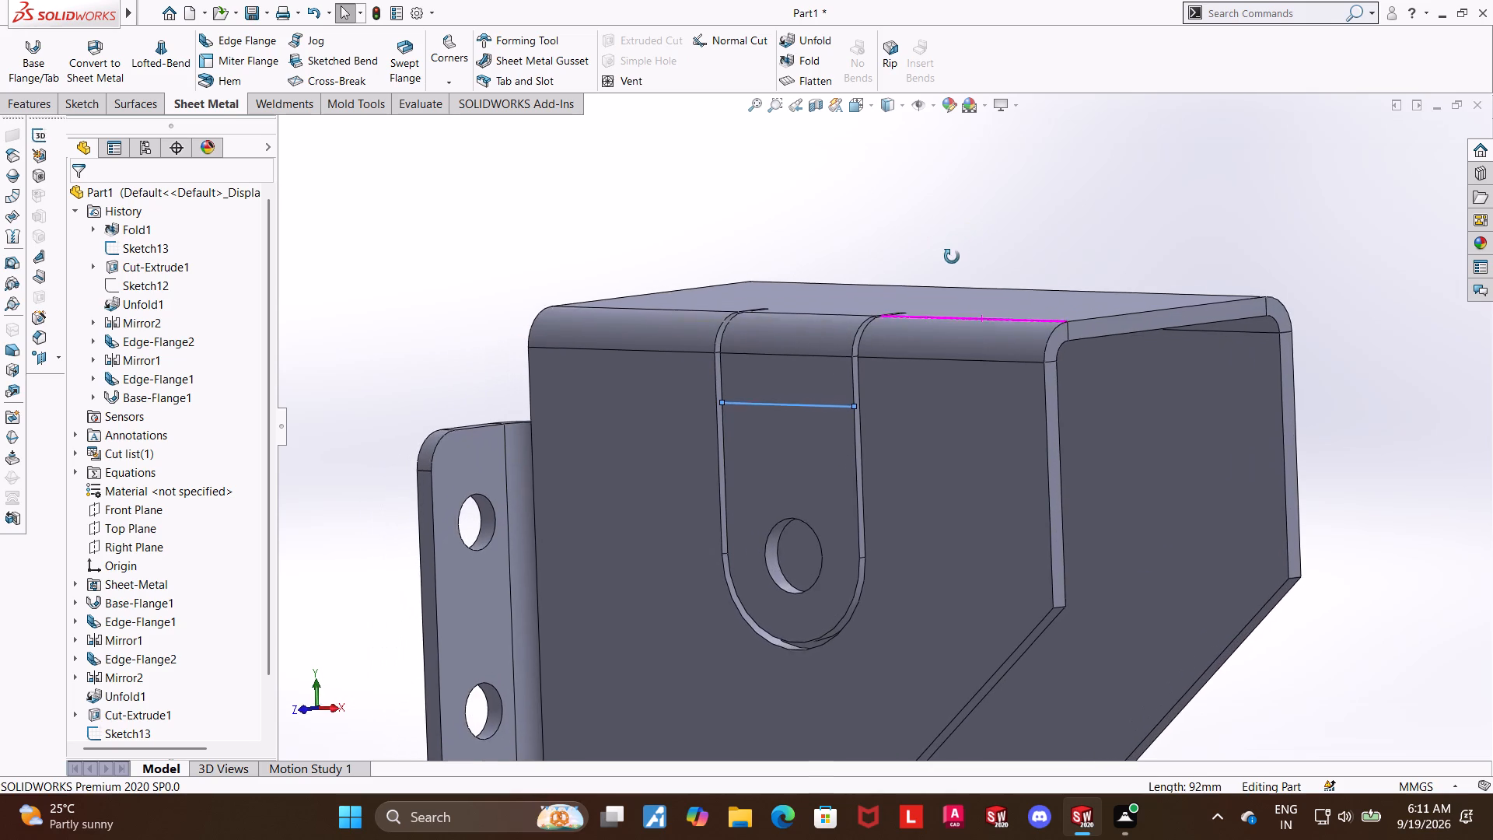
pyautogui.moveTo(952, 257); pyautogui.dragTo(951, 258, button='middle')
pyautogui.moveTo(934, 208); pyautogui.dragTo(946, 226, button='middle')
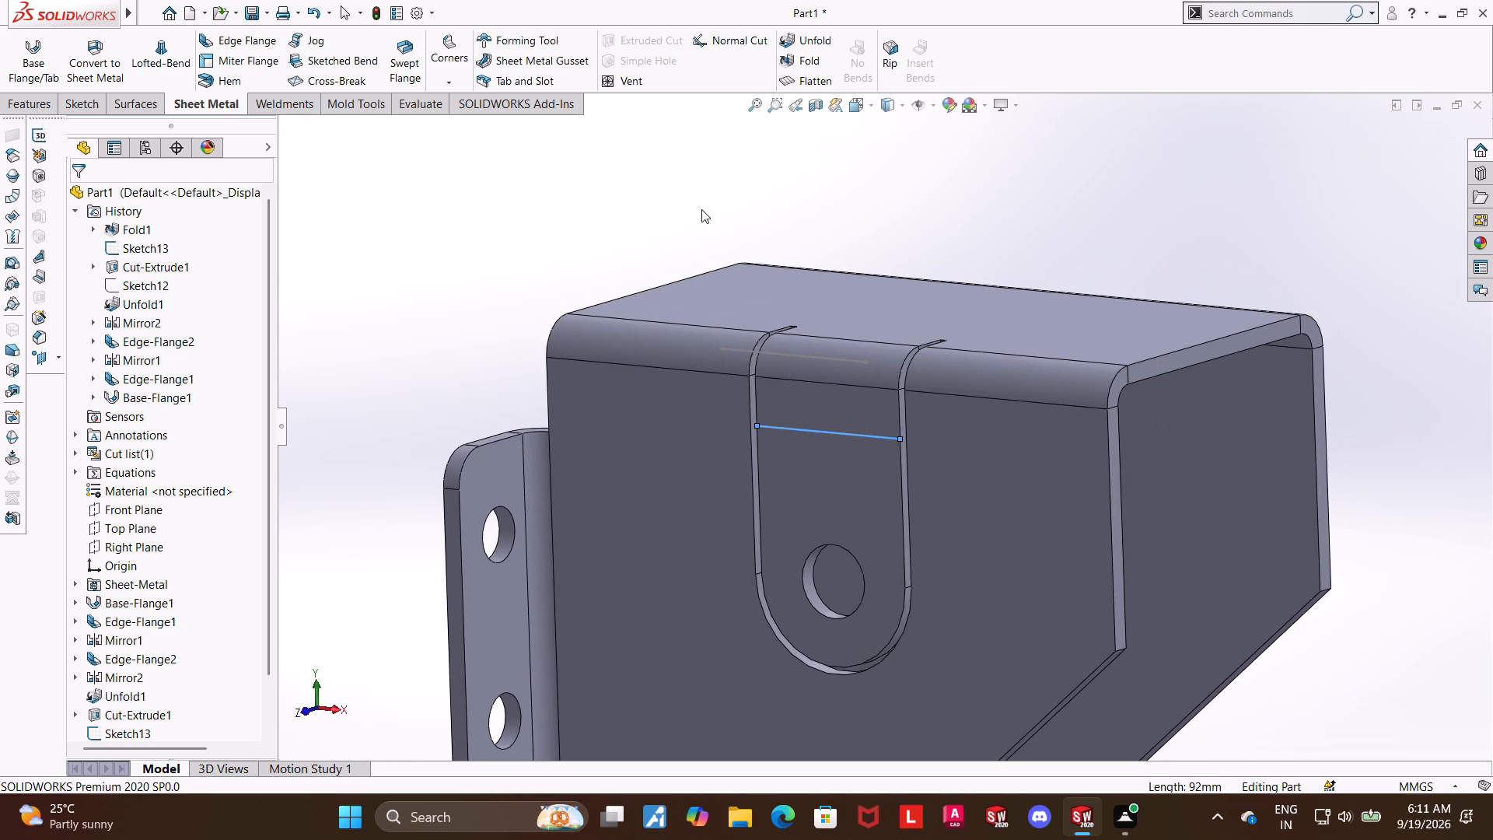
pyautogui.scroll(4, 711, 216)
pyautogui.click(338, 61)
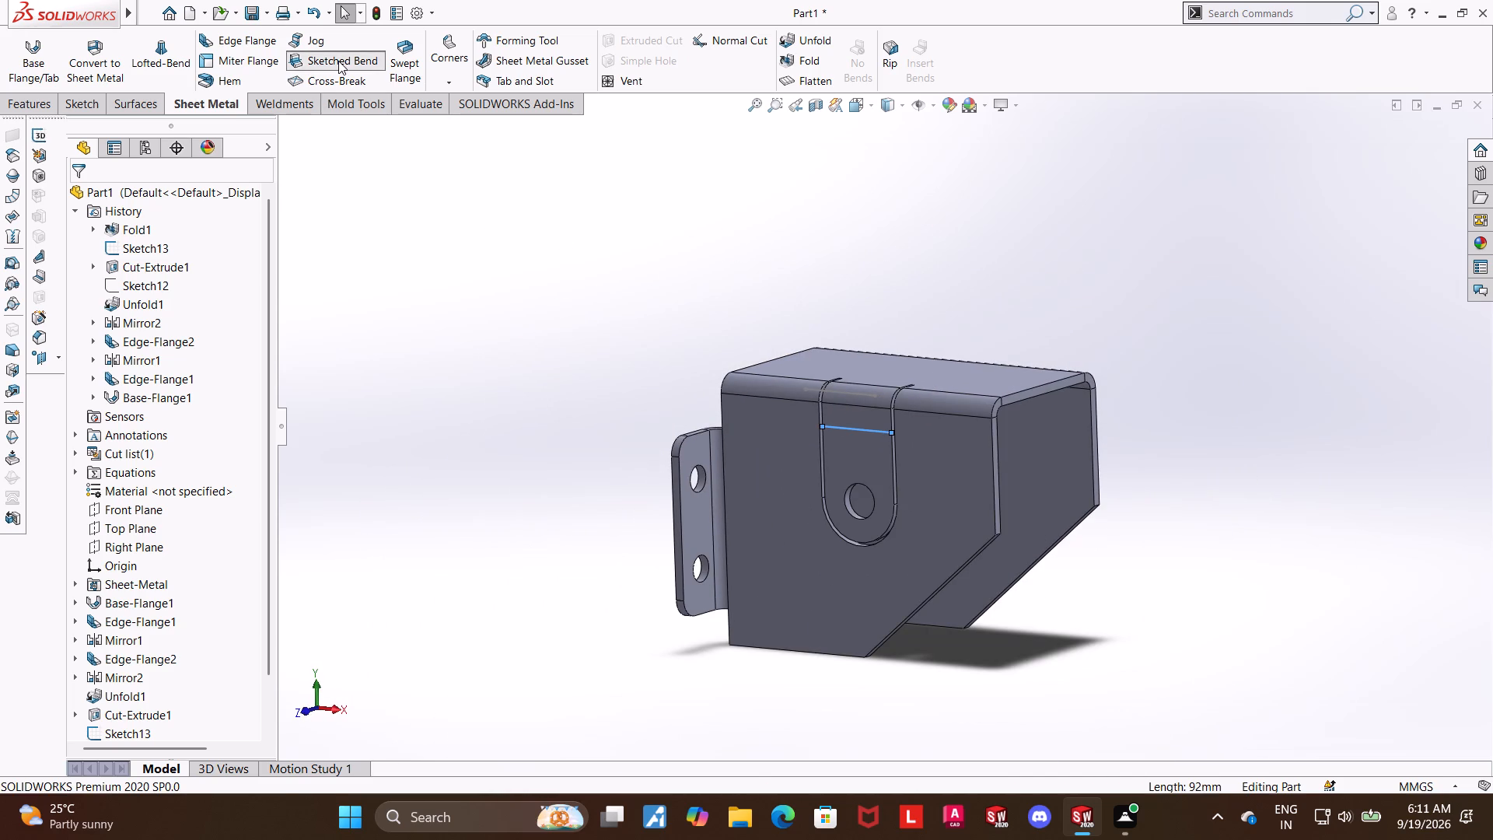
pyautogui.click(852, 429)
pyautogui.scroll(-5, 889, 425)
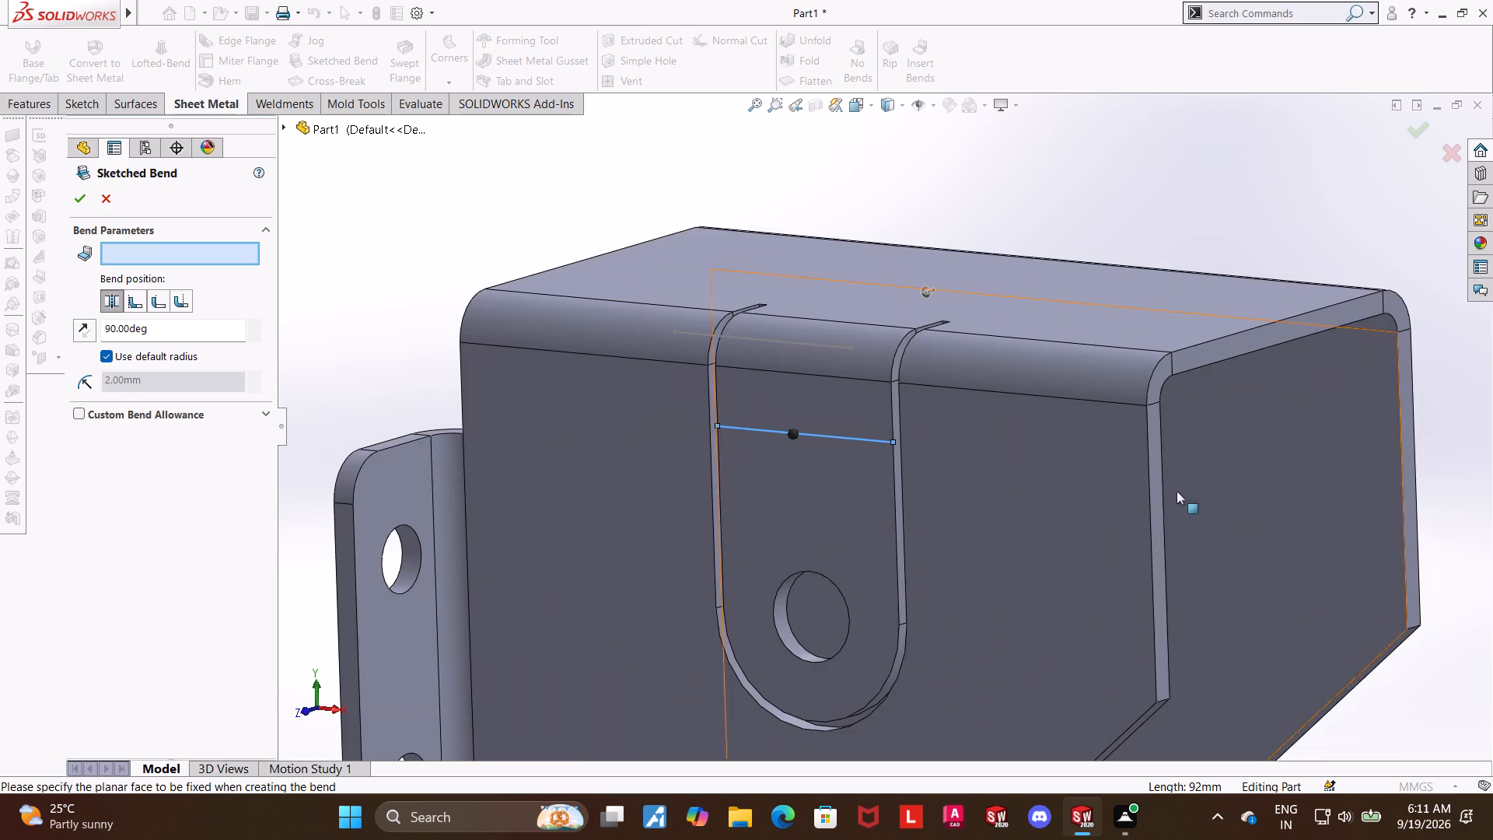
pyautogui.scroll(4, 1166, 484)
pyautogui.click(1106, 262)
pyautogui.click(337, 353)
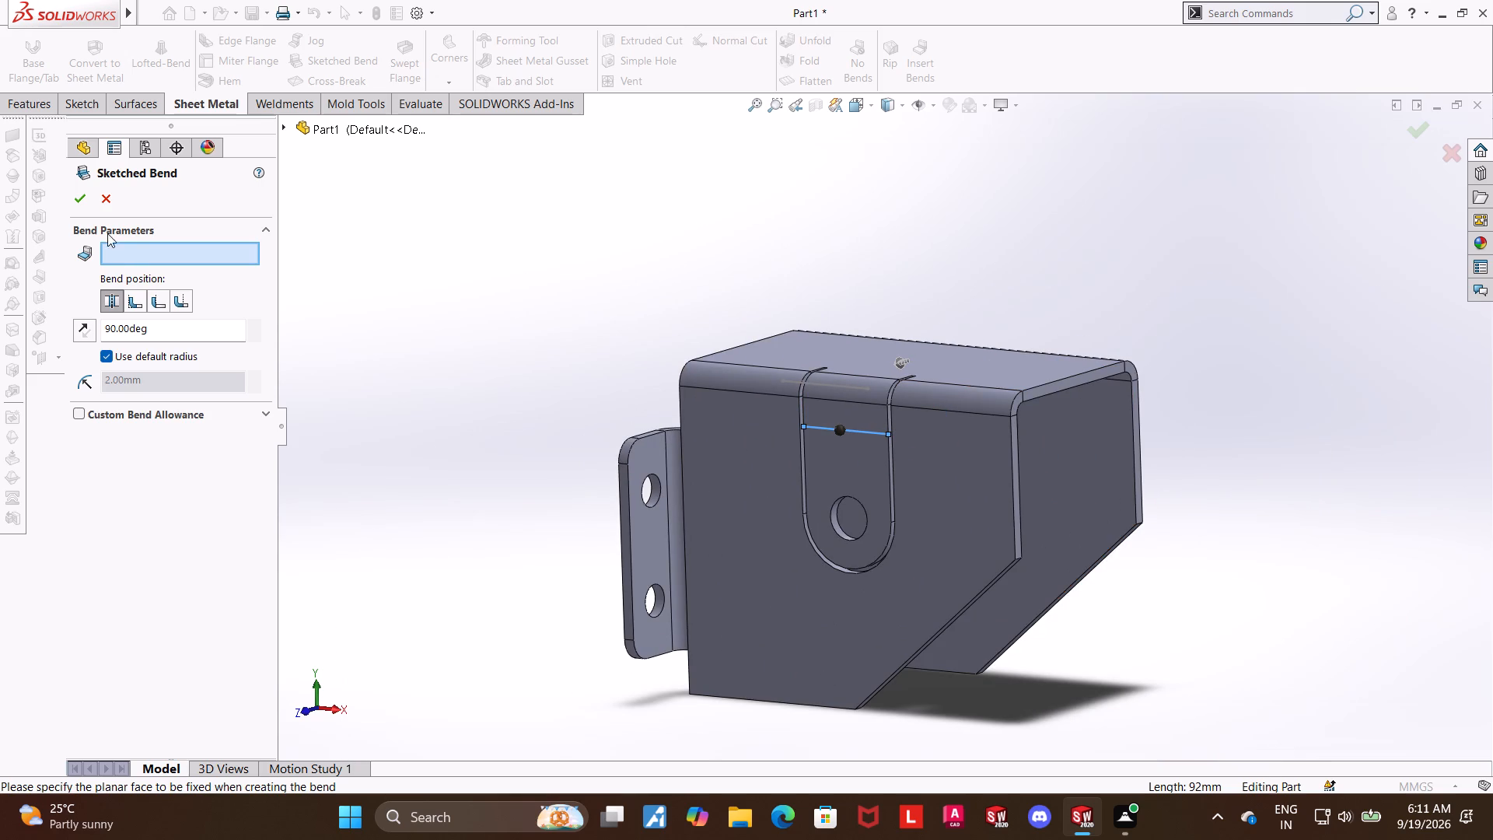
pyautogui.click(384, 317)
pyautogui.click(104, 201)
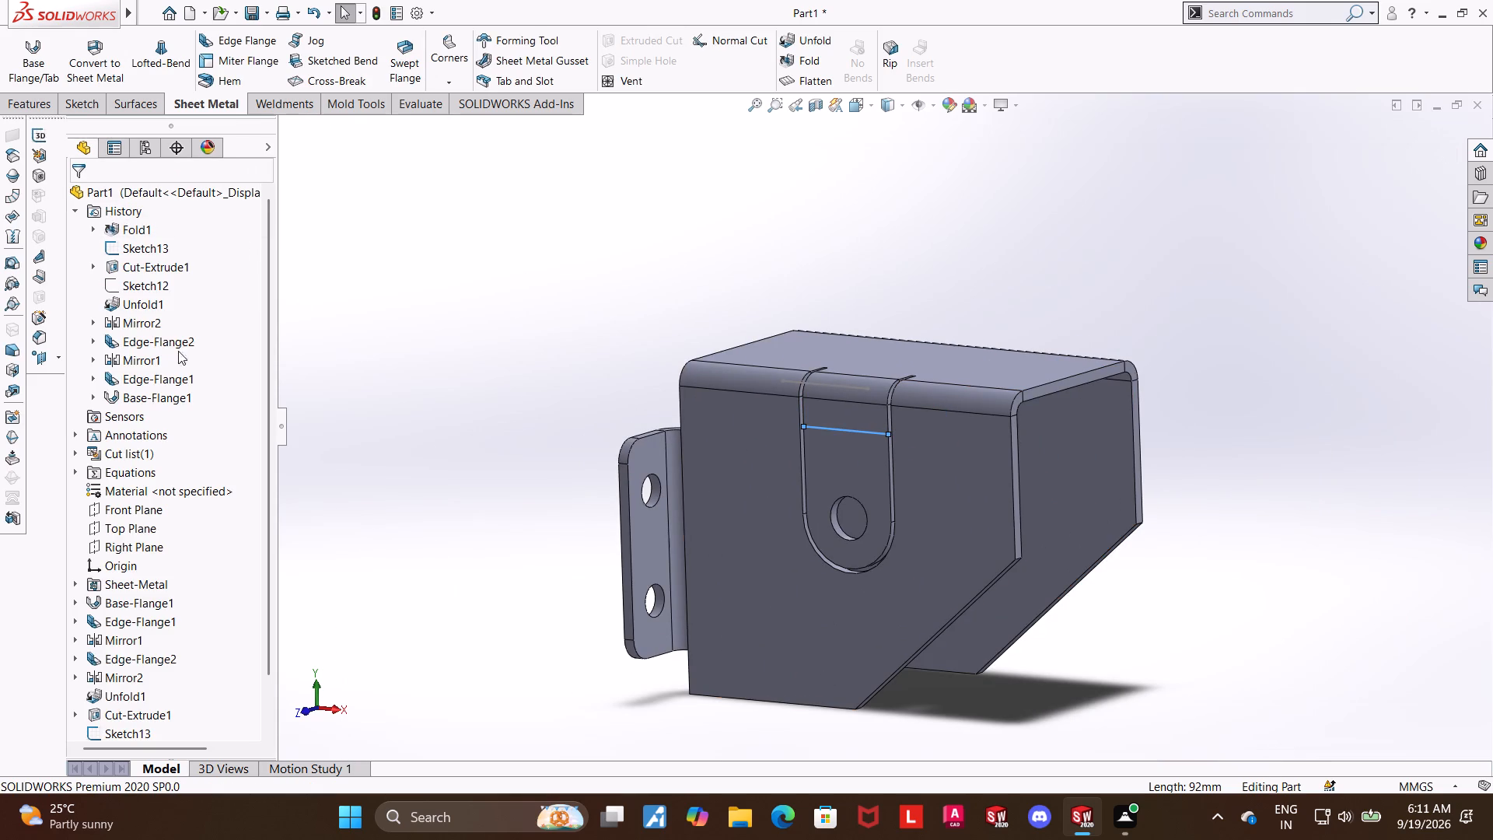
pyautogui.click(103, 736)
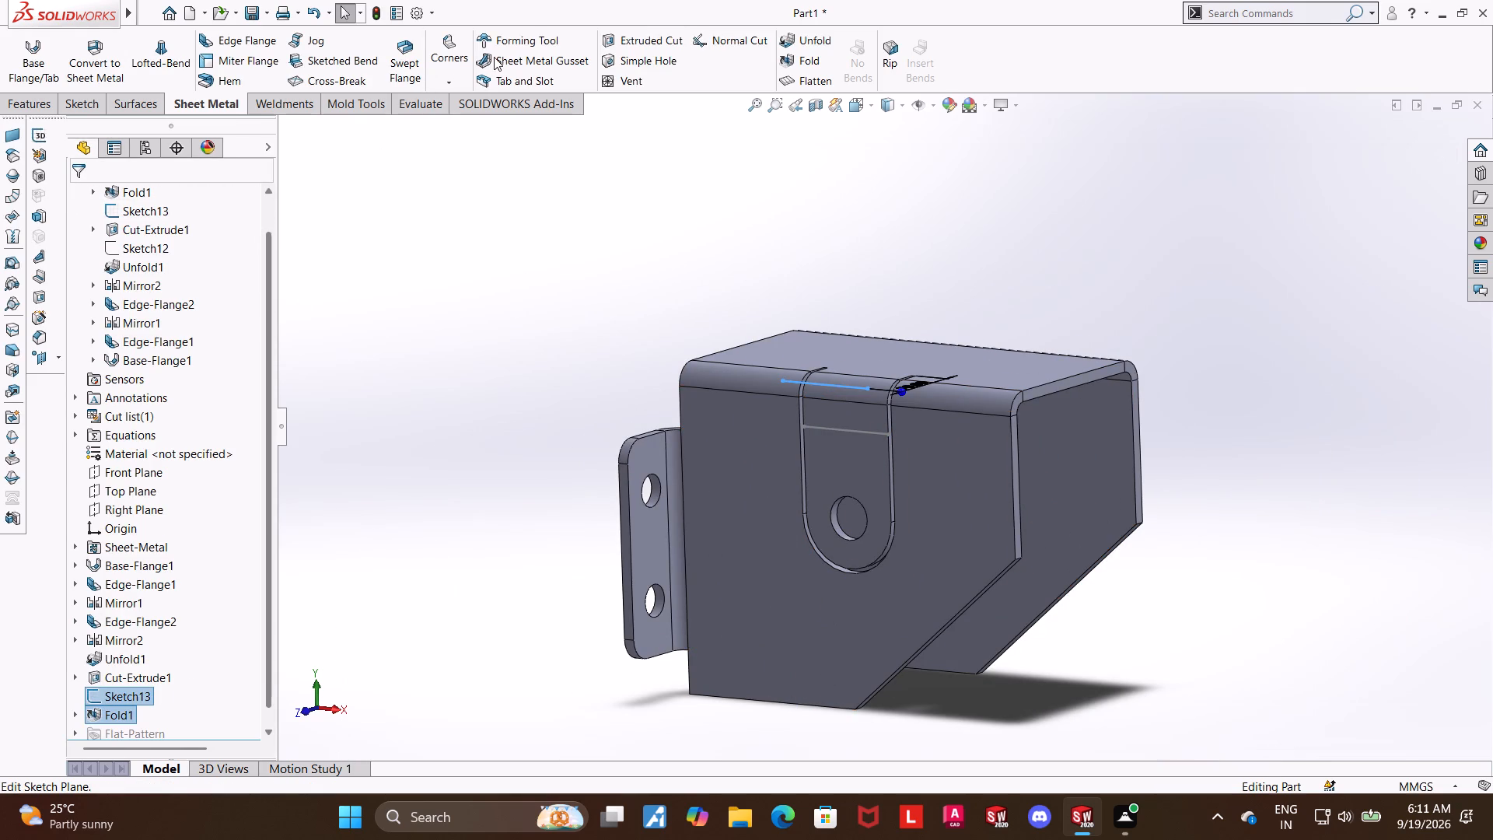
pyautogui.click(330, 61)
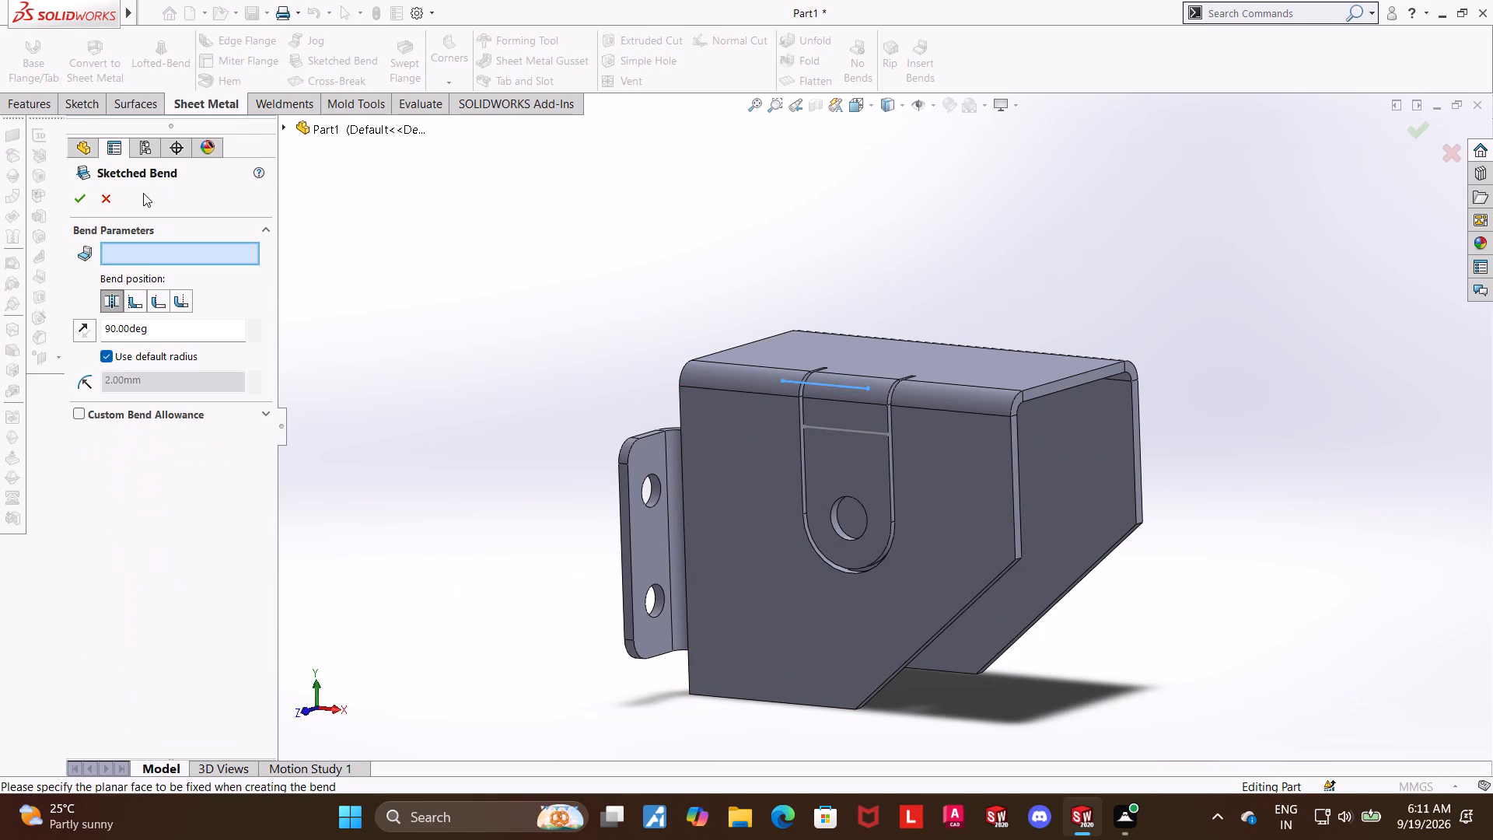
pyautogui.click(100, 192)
# Delete Sketch13, the bend-line sketch drawn before folding, despite the sketch derived from it.
pyautogui.rightClick(114, 691)
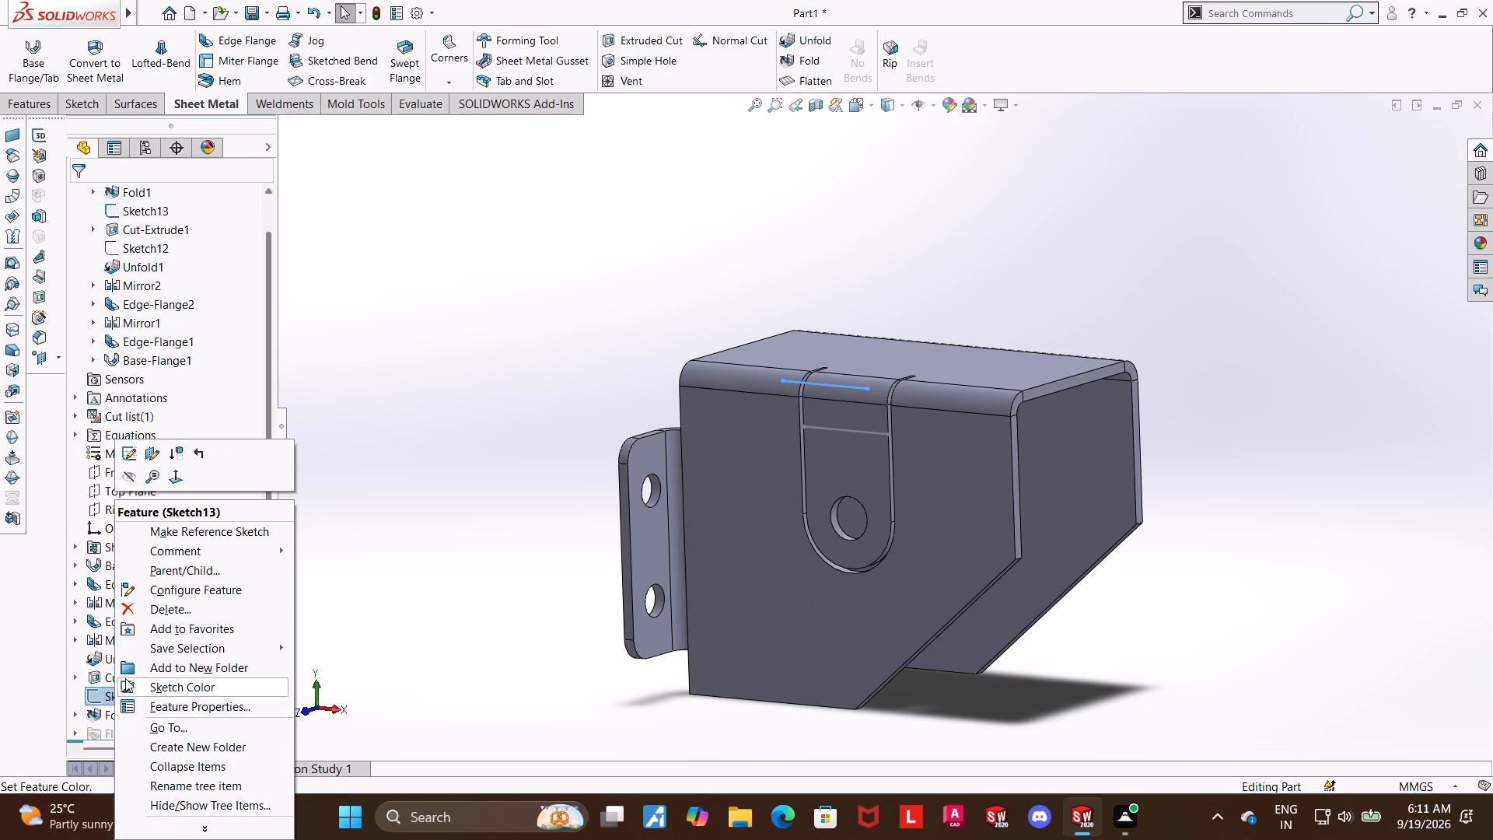
pyautogui.click(148, 601)
pyautogui.click(849, 304)
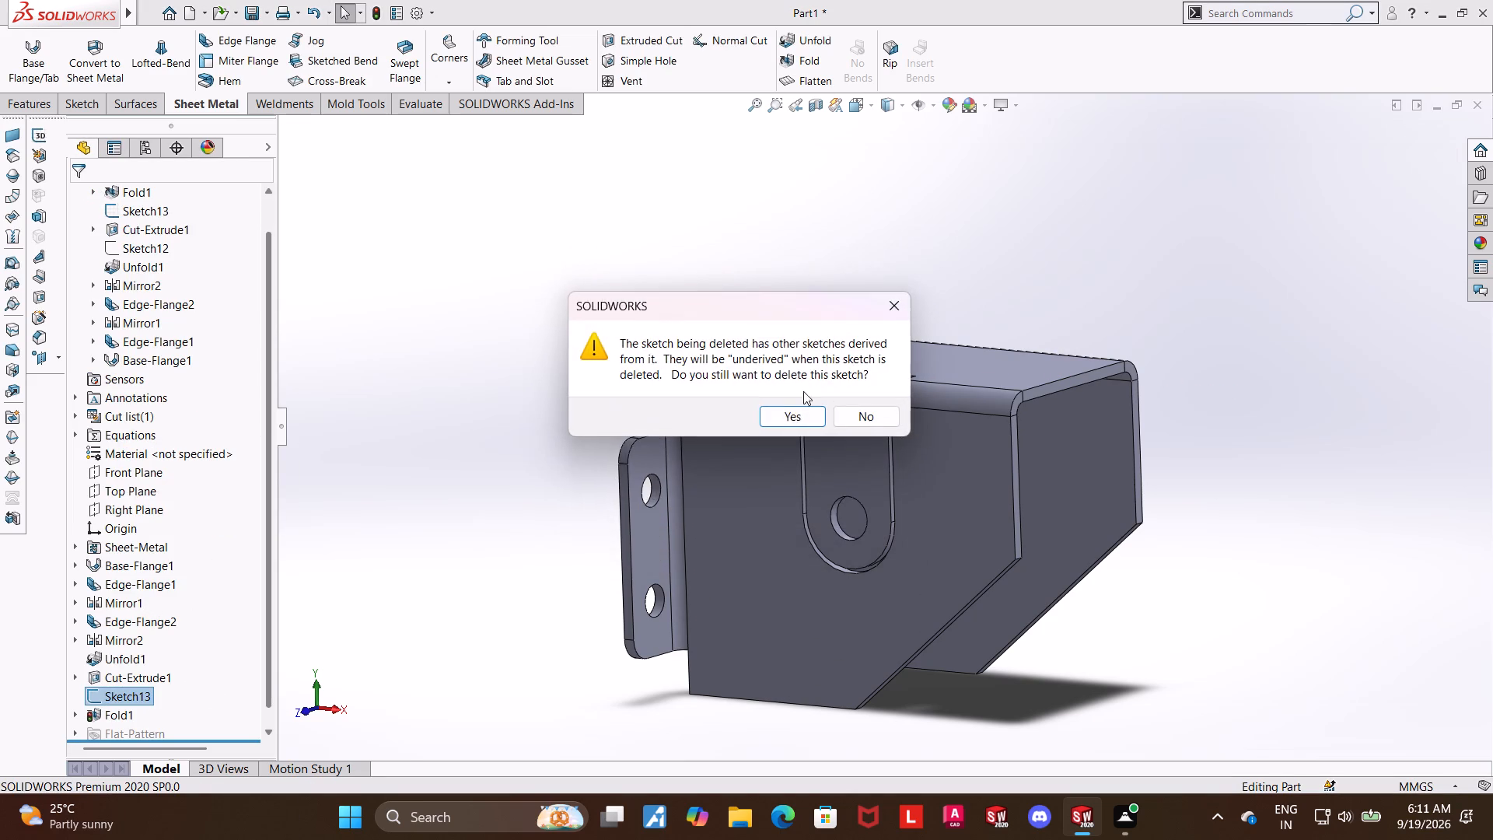
pyautogui.click(799, 412)
# Start a new sketch on the folded tongue's outer face and draw a horizontal line about 92 mm long between the slot's inner edges.
pyautogui.click(843, 441)
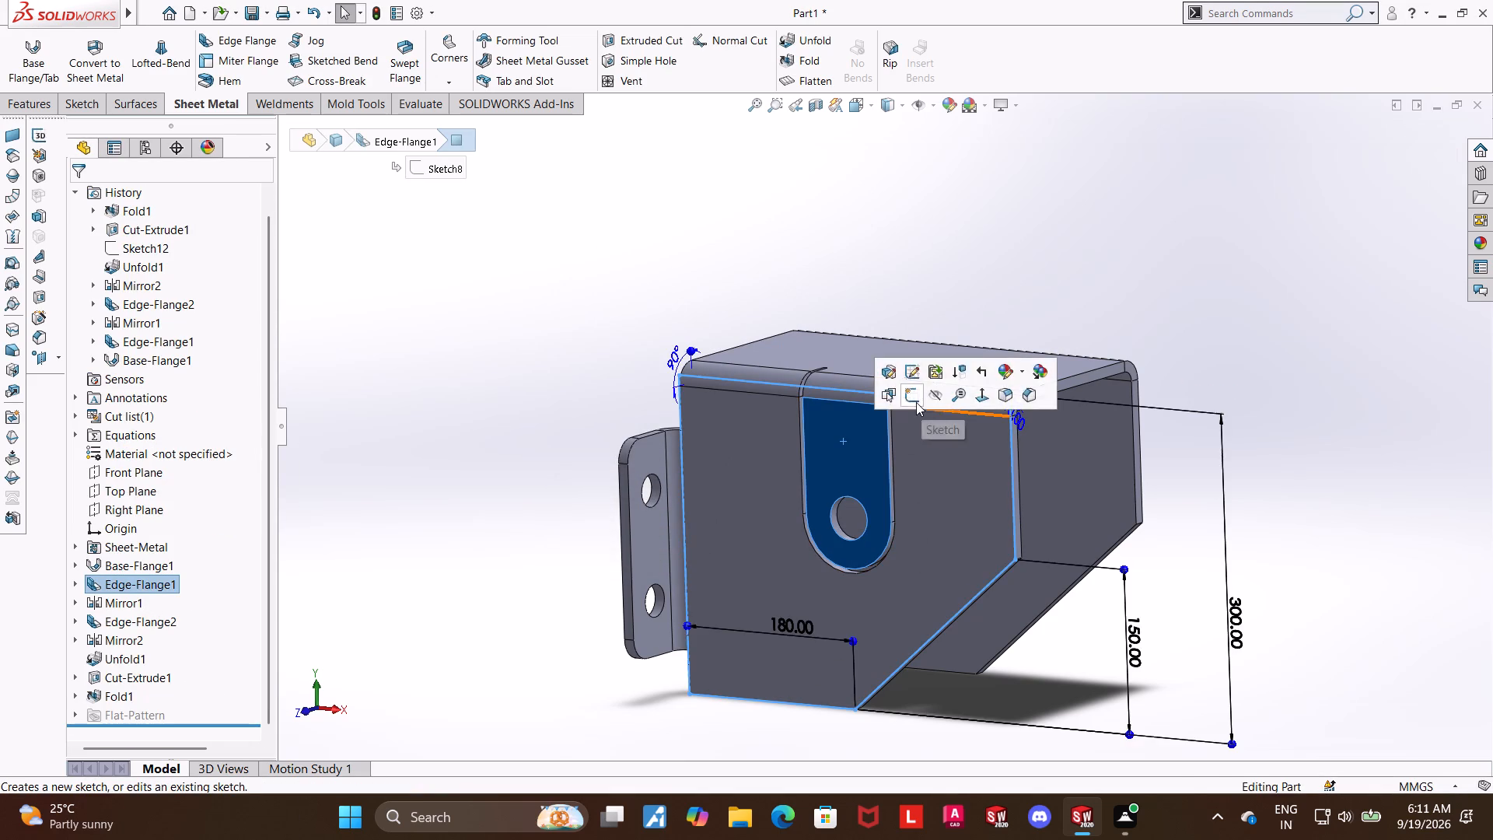
pyautogui.click(916, 402)
pyautogui.click(155, 734)
pyautogui.click(199, 706)
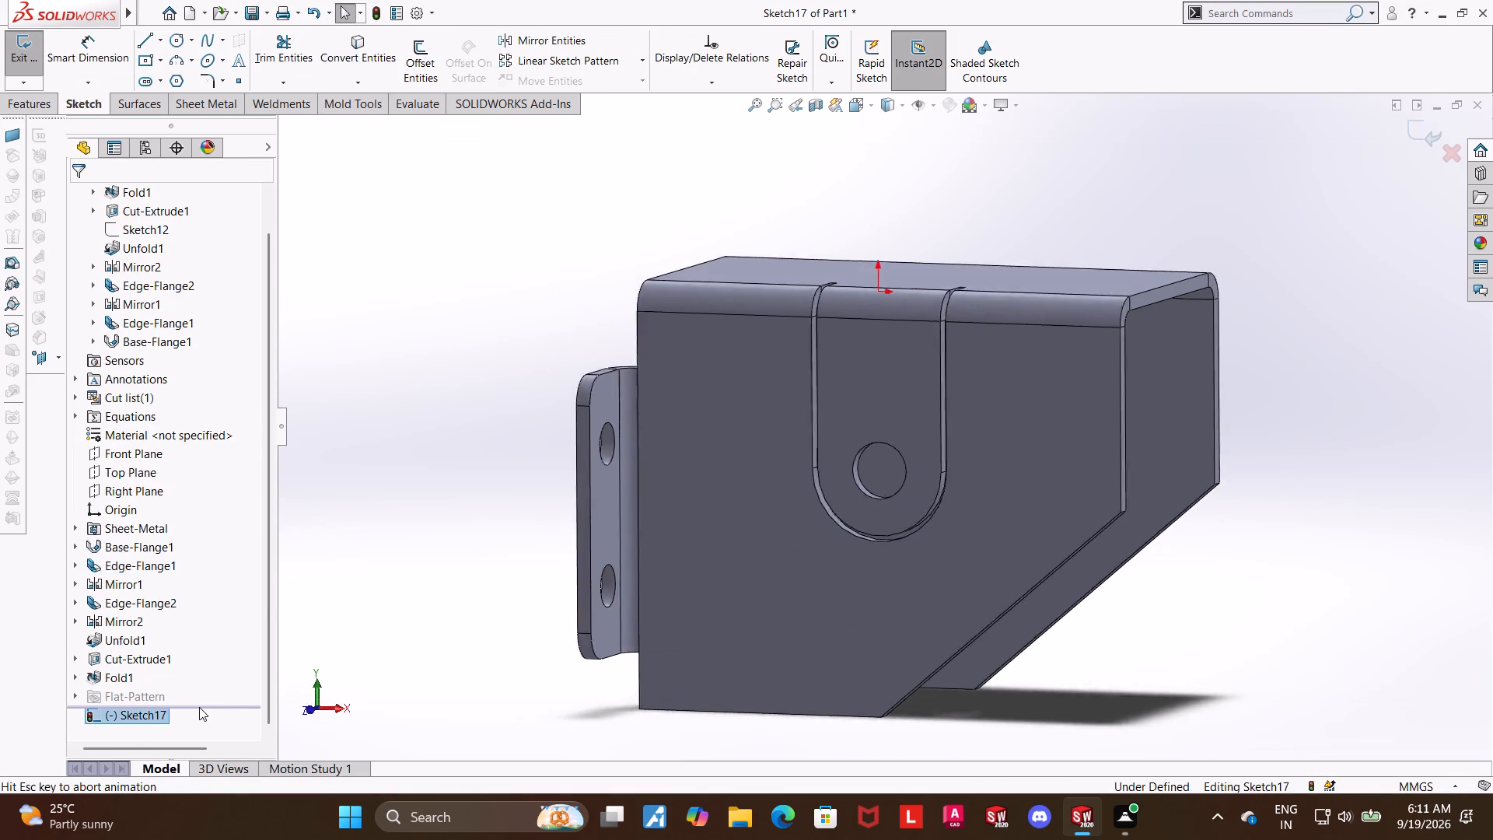
pyautogui.click(142, 40)
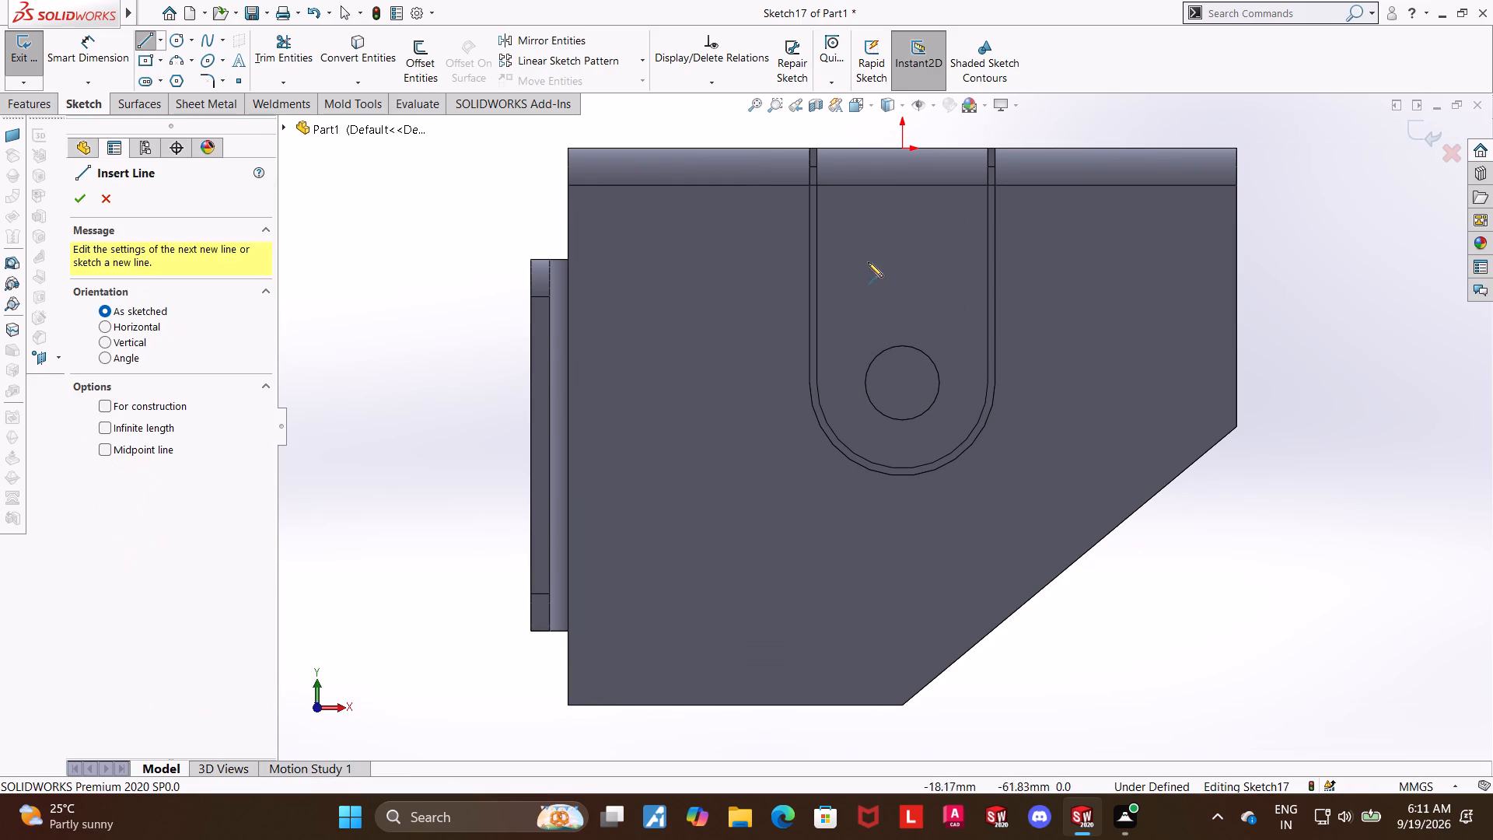
pyautogui.click(819, 231)
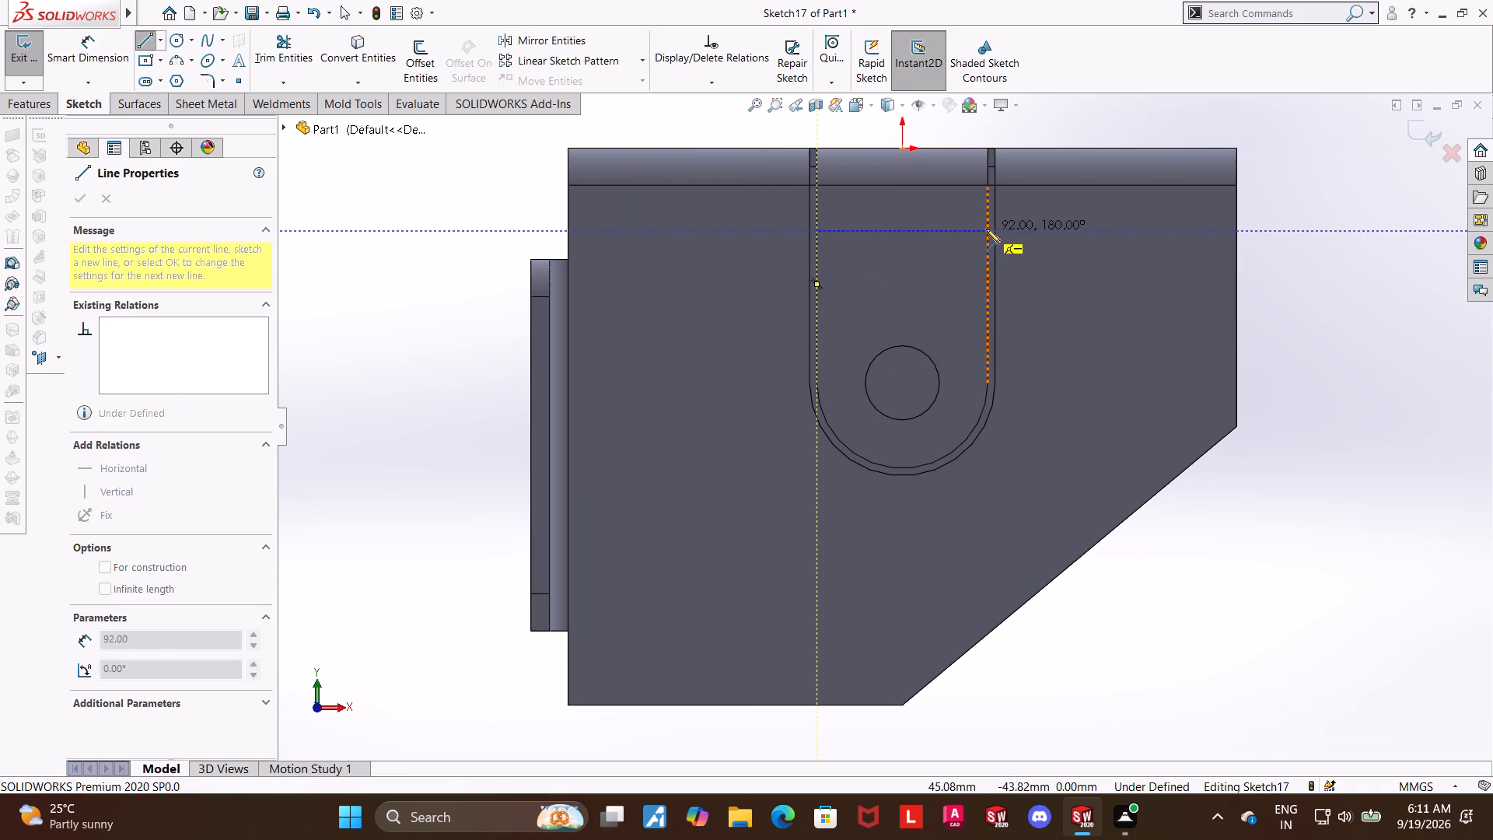
pyautogui.click(986, 229)
pyautogui.press('Escape')
pyautogui.press('Escape')
pyautogui.press('Escape')
# Dimension the horizontal line 70 mm below the bracket's top edge and exit the sketch.
pyautogui.click(96, 50)
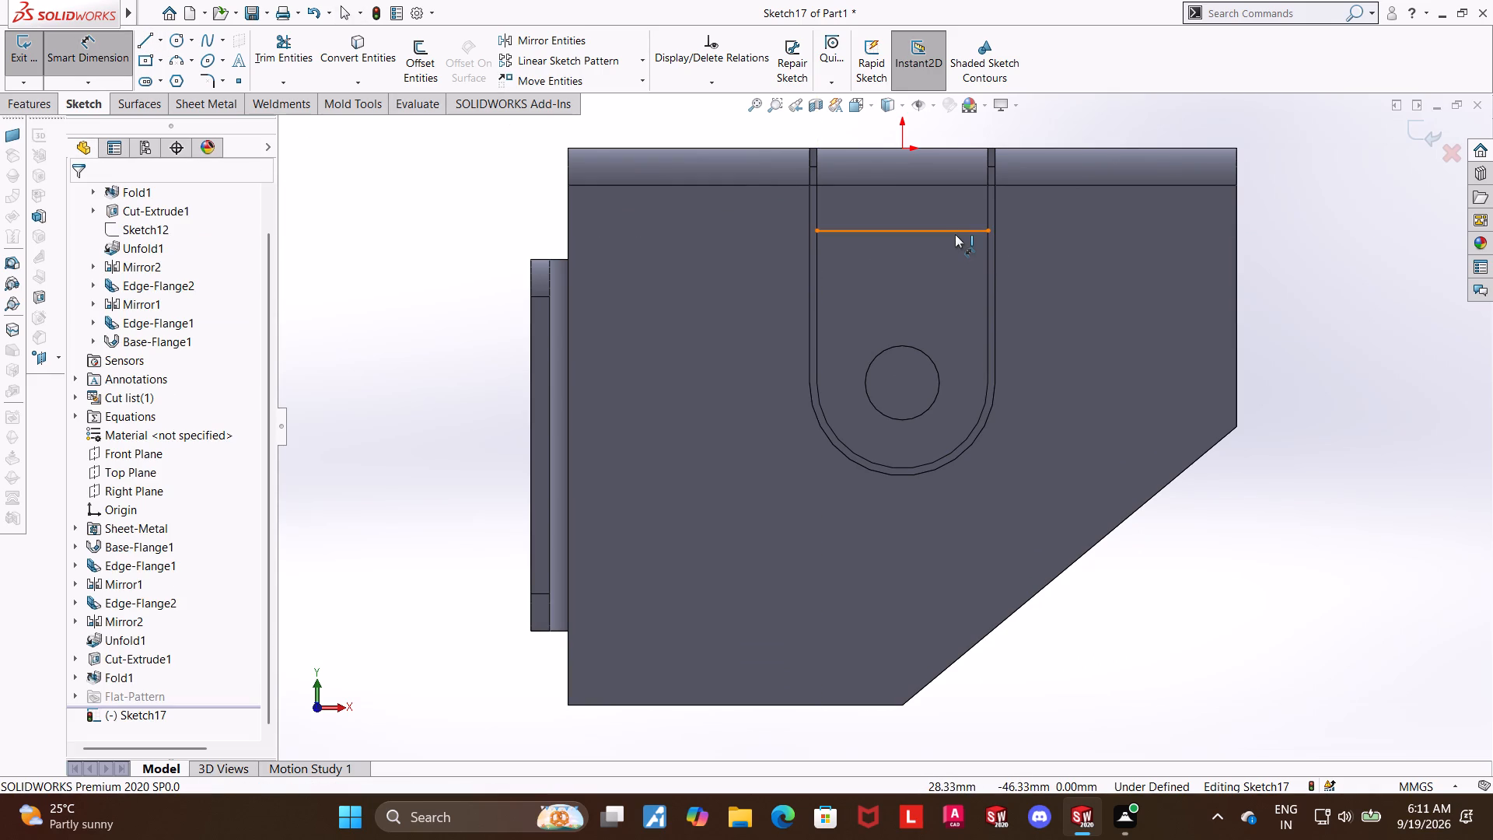
pyautogui.click(955, 233)
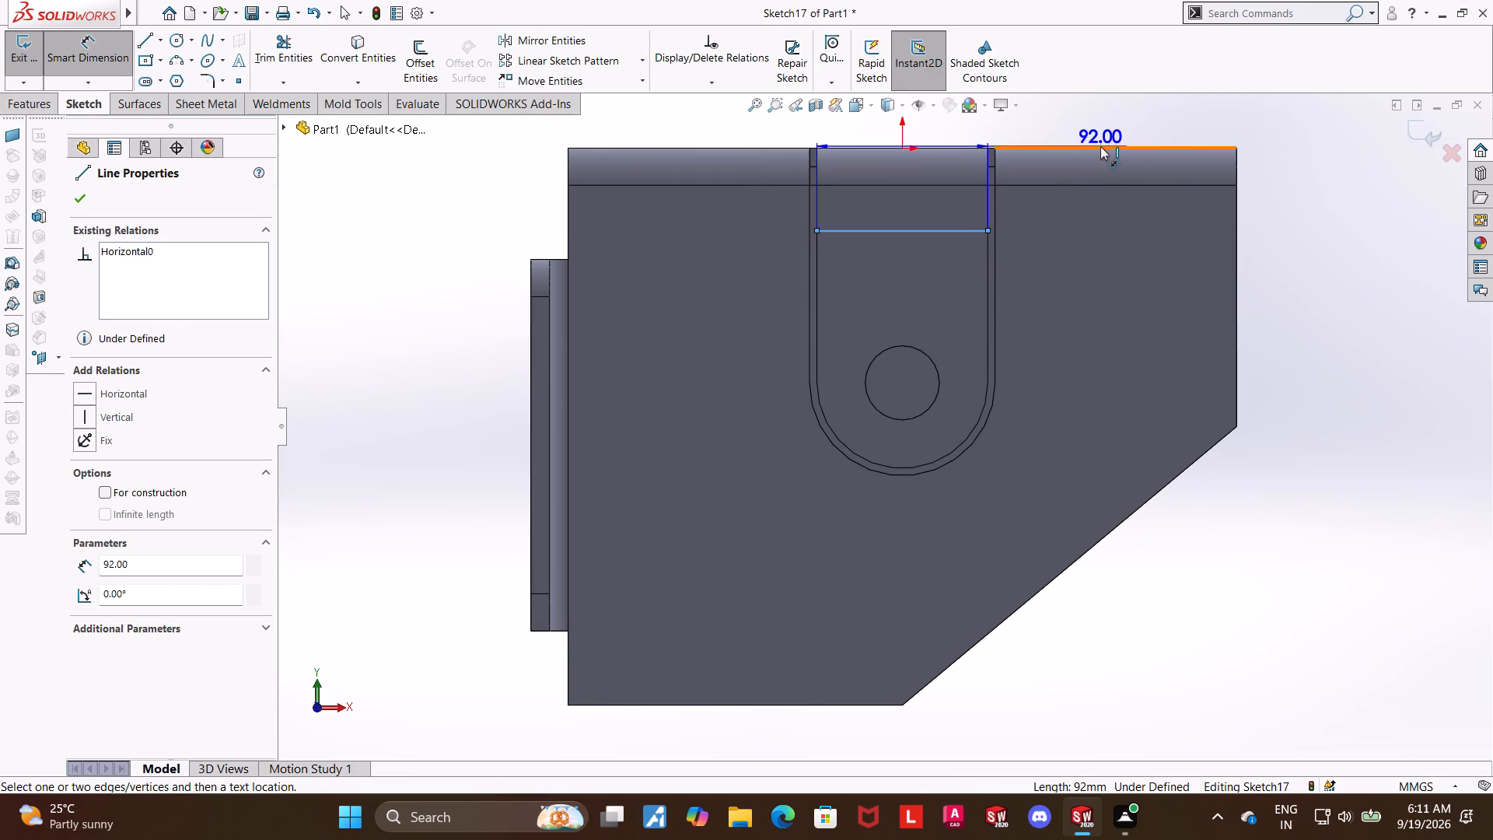
pyautogui.click(1100, 146)
pyautogui.click(1292, 226)
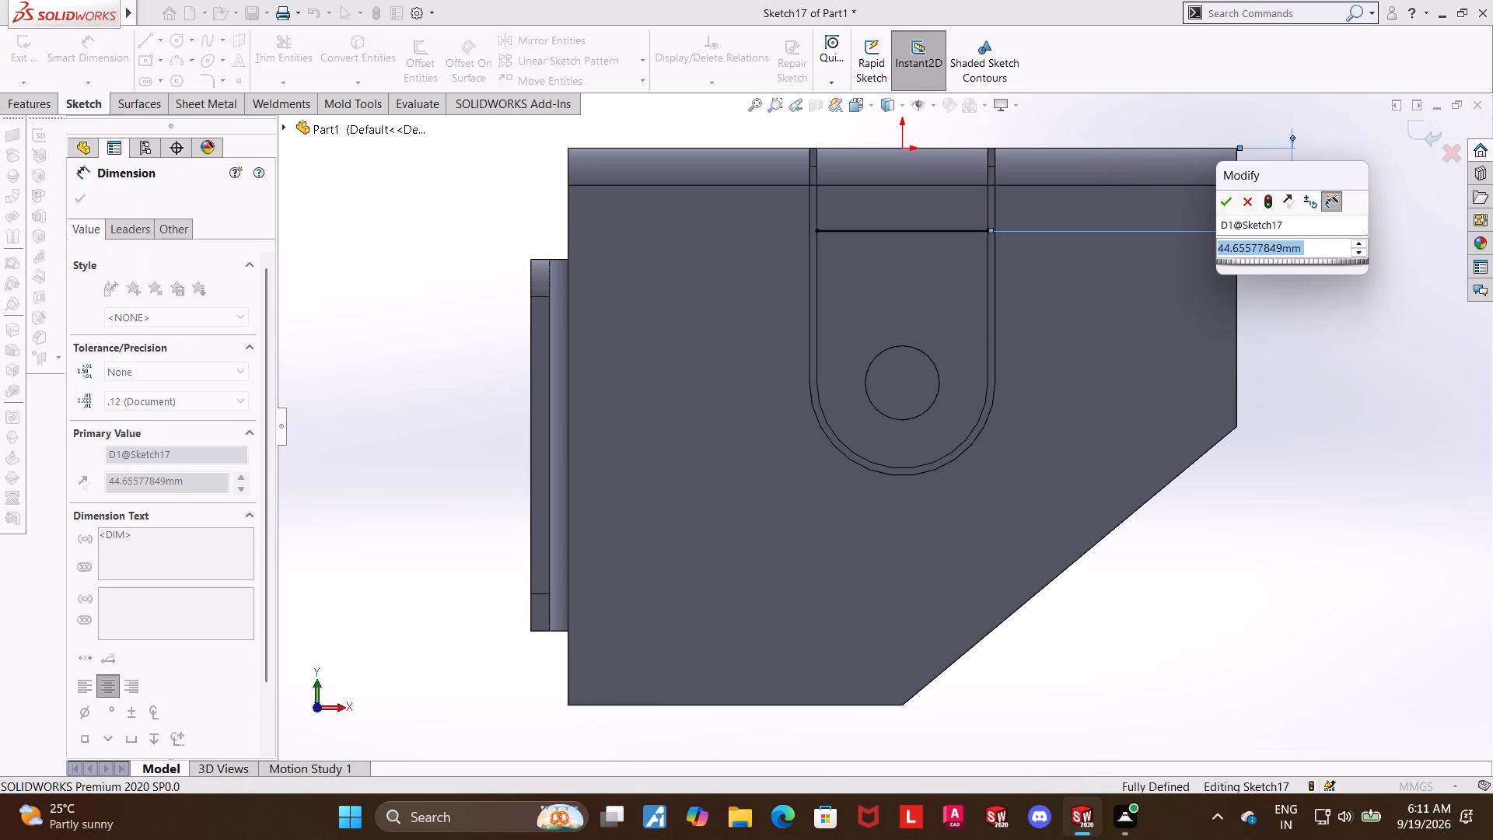
pyautogui.write('70')
pyautogui.press('Return')
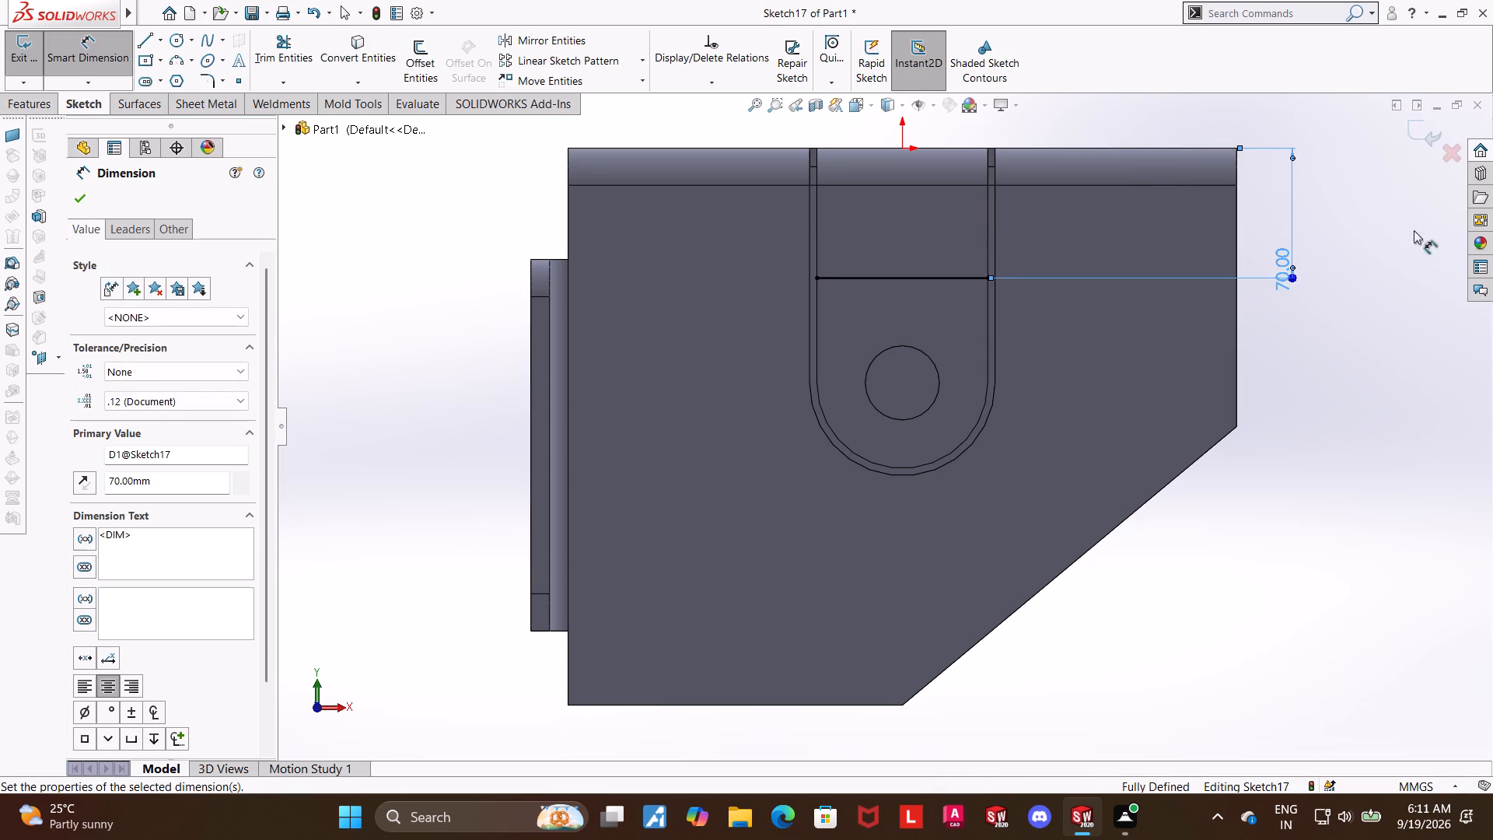
pyautogui.press('Escape')
pyautogui.click(1430, 137)
# Create a 90° sketched bend folding the tongue outward, its upper part fixed, with Bend Centerline position and a custom 10 mm radius.
pyautogui.moveTo(1389, 285); pyautogui.dragTo(1355, 293, button='middle')
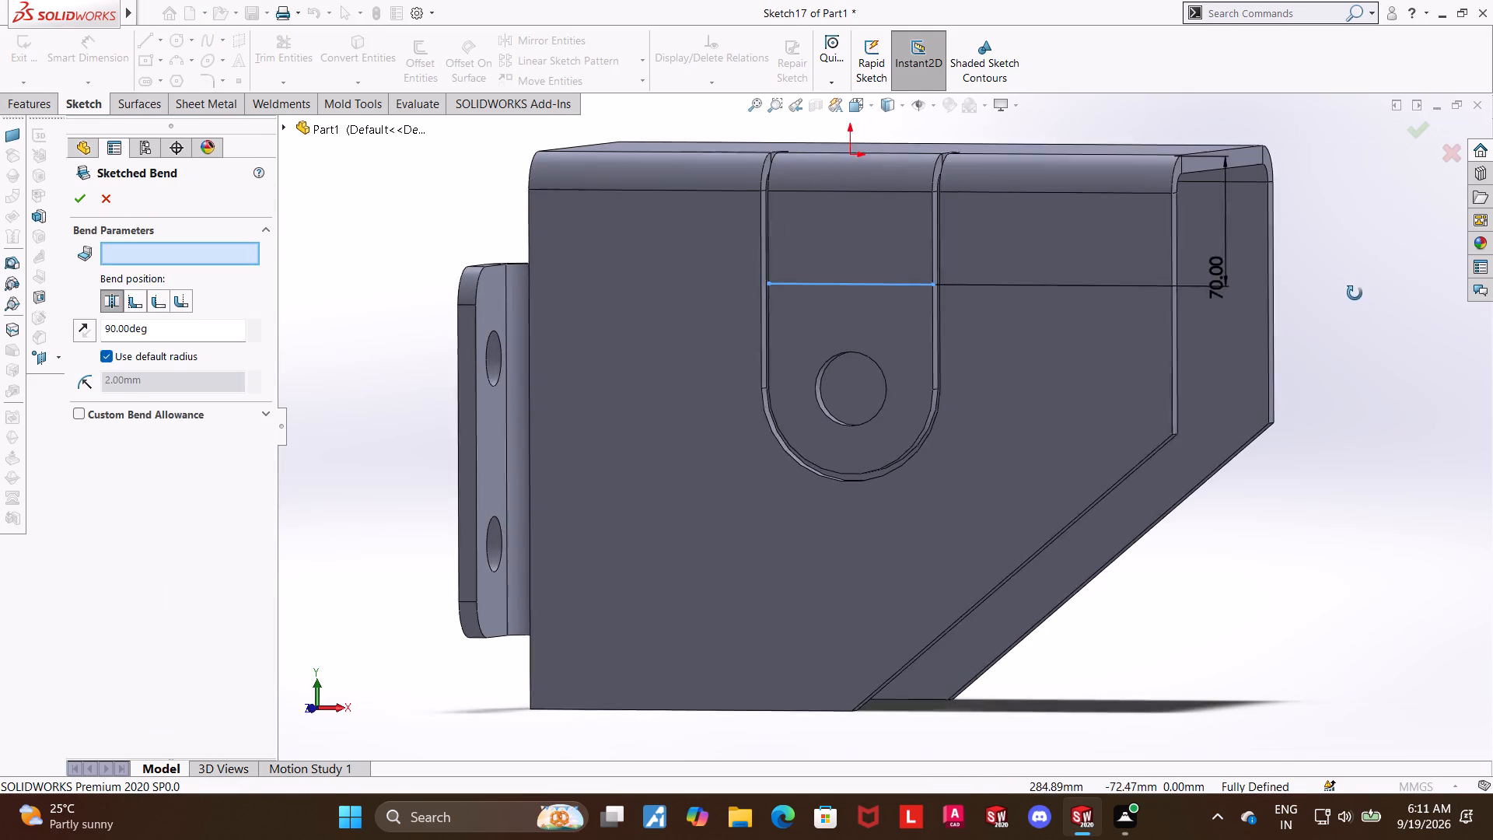
pyautogui.moveTo(1355, 293); pyautogui.dragTo(1352, 295, button='middle')
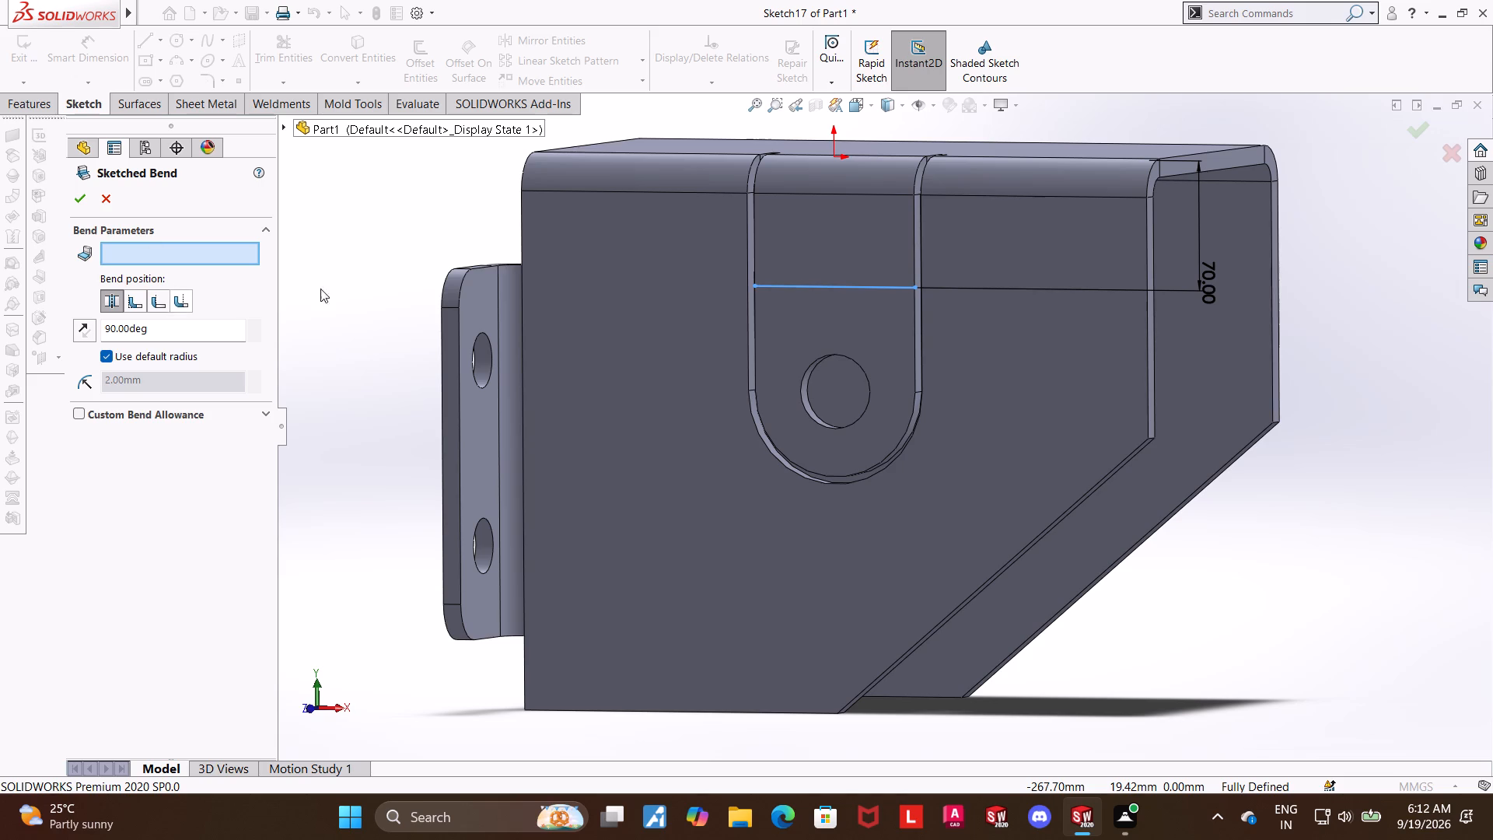
pyautogui.click(881, 285)
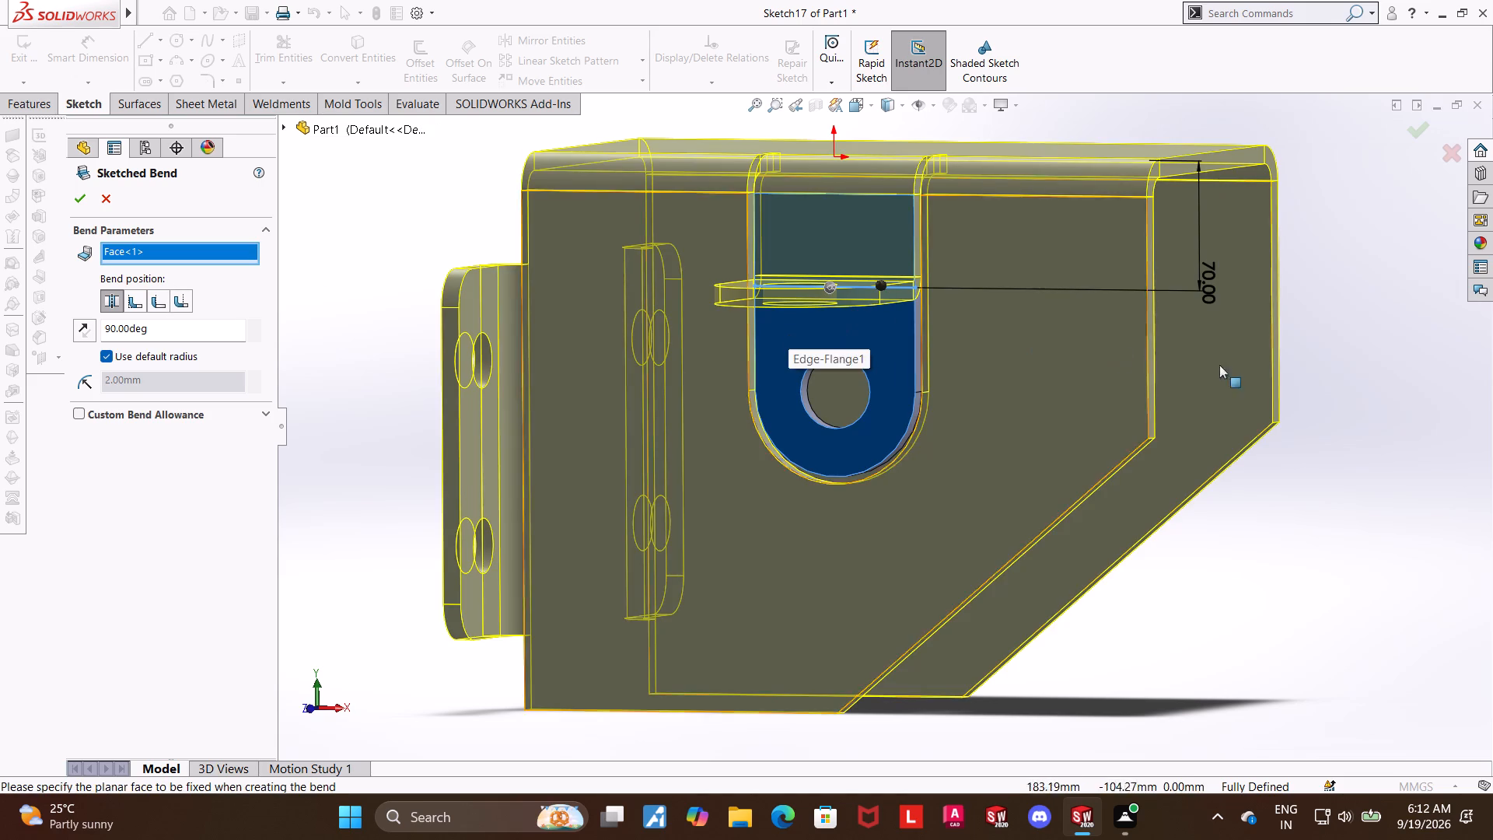
pyautogui.scroll(3, 1428, 391)
pyautogui.moveTo(1268, 318); pyautogui.dragTo(1227, 372, button='middle')
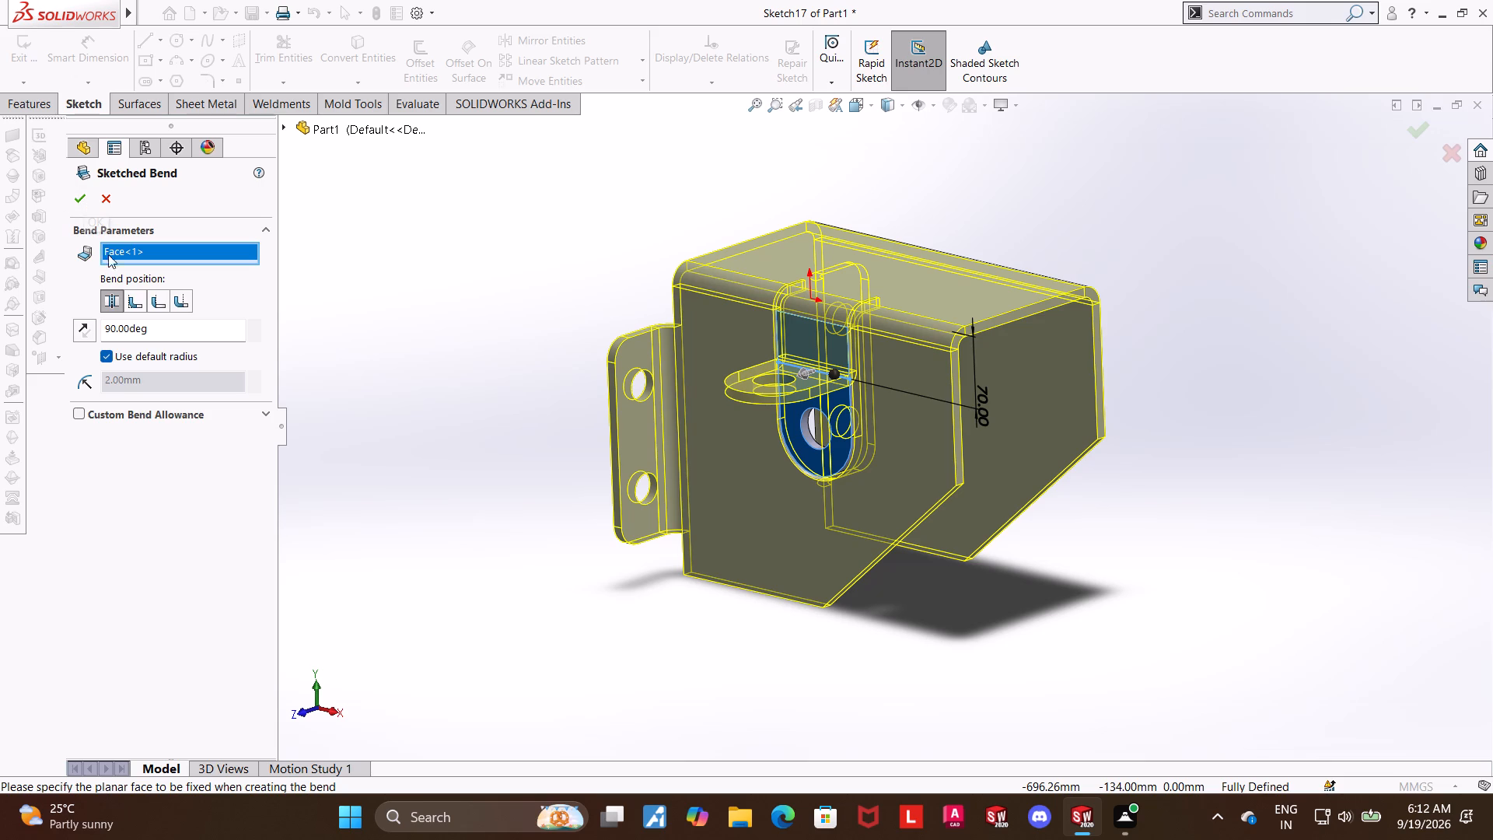
pyautogui.click(153, 300)
pyautogui.click(107, 302)
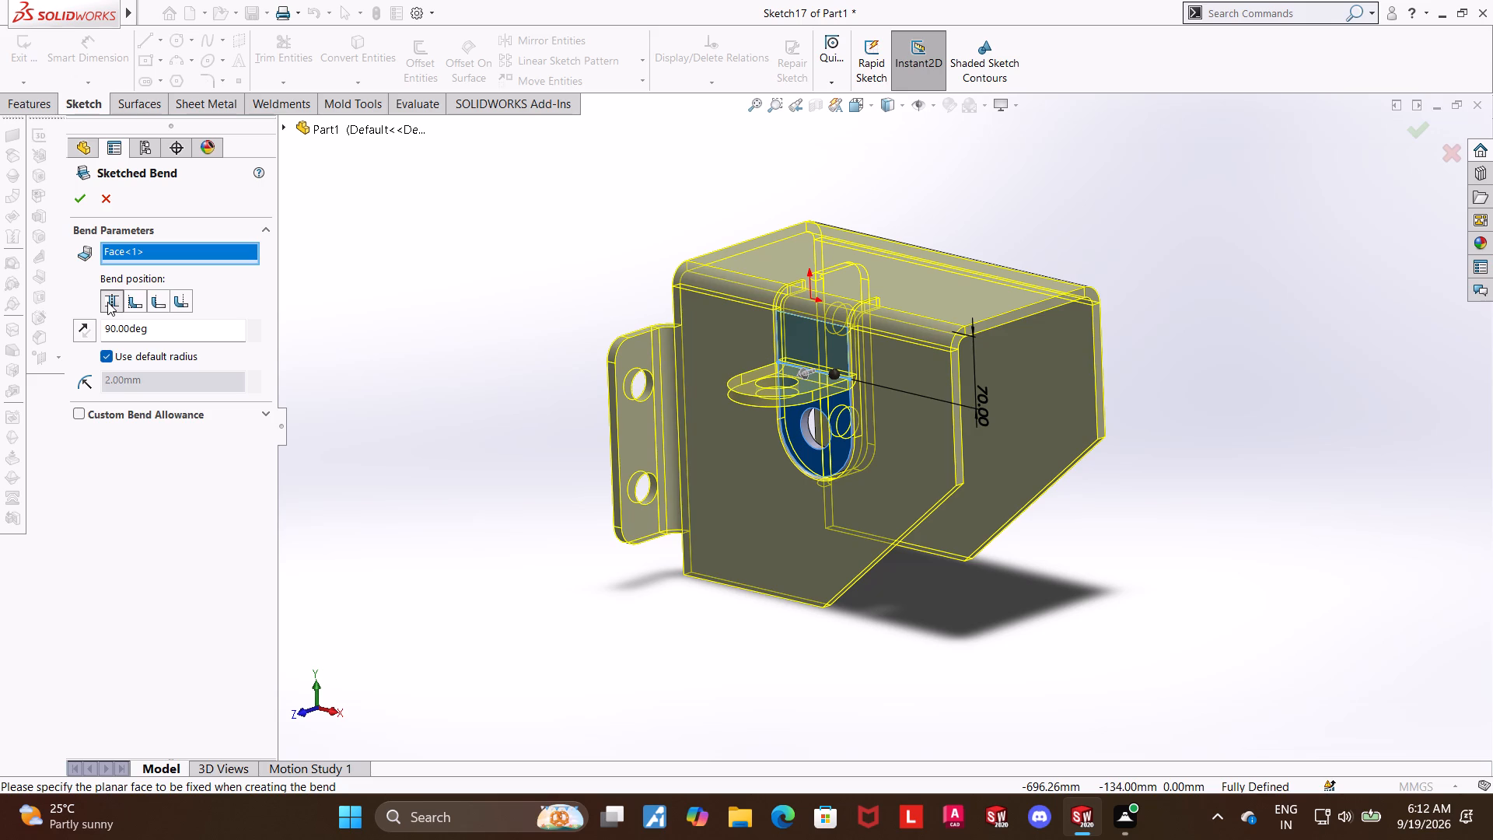
pyautogui.moveTo(1261, 408); pyautogui.dragTo(1248, 412, button='middle')
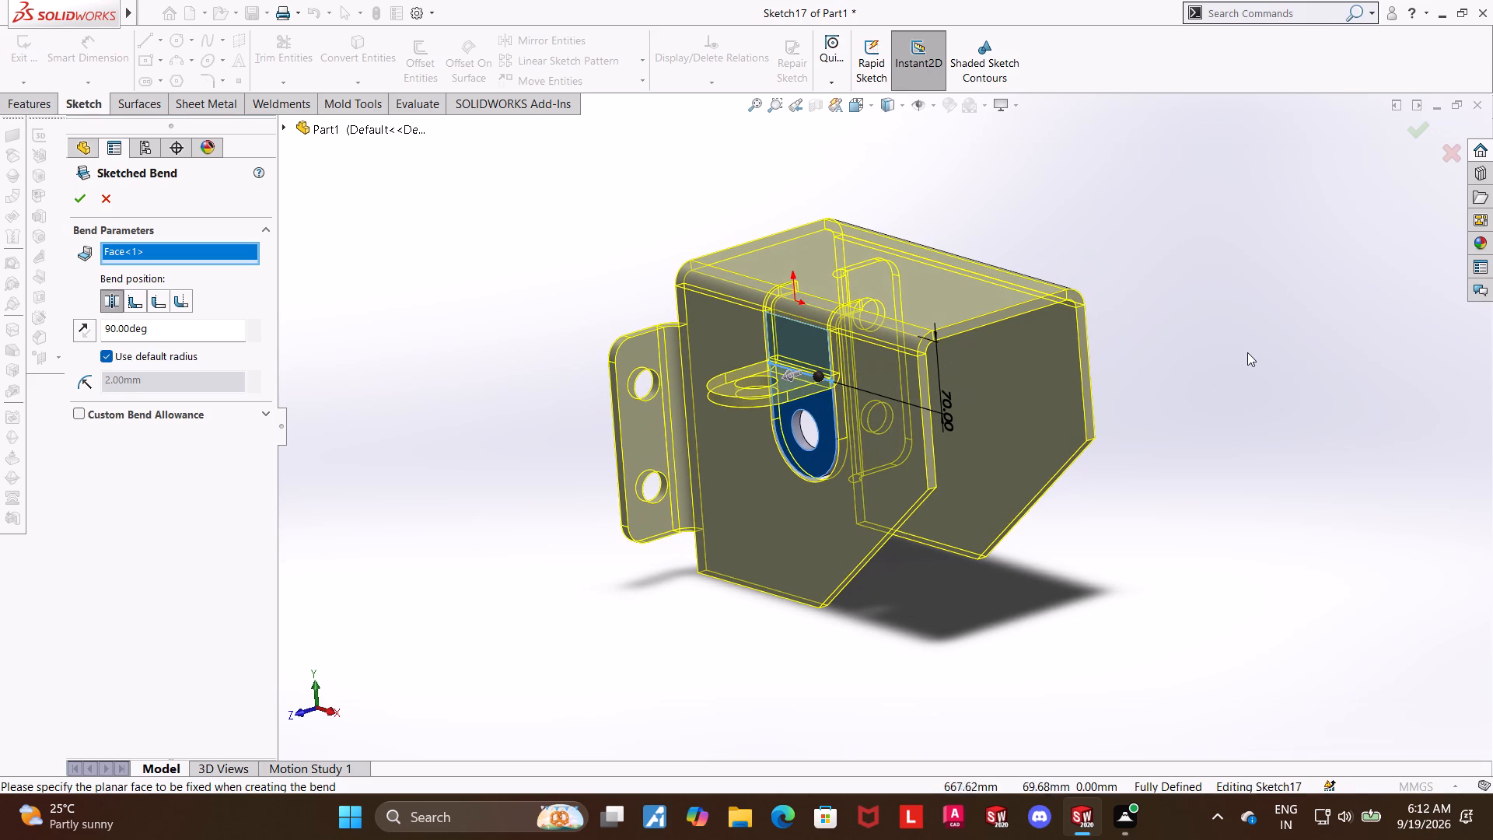
pyautogui.scroll(-1, 1245, 348)
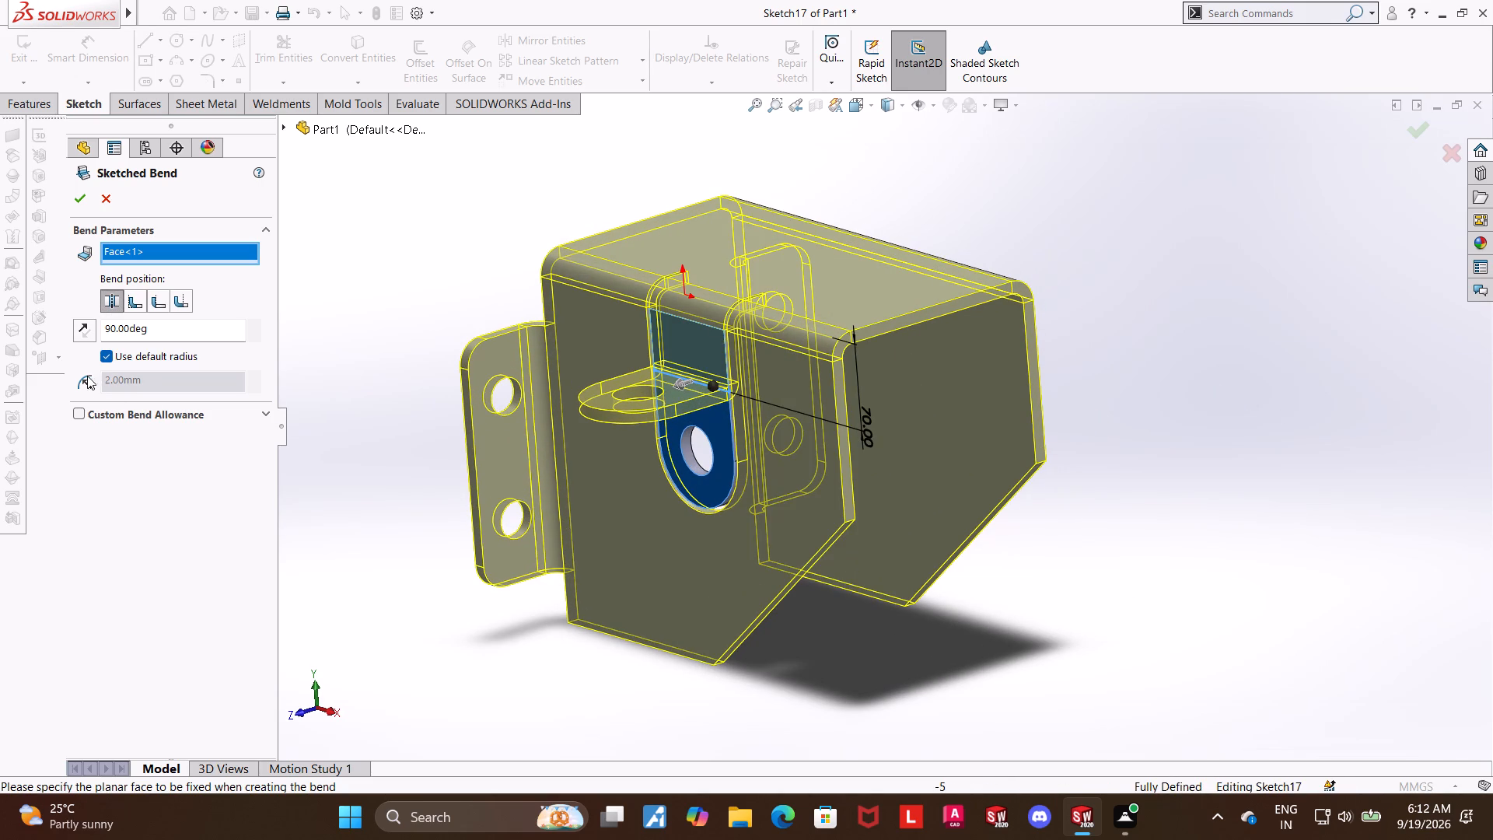
pyautogui.click(107, 360)
pyautogui.press('1')
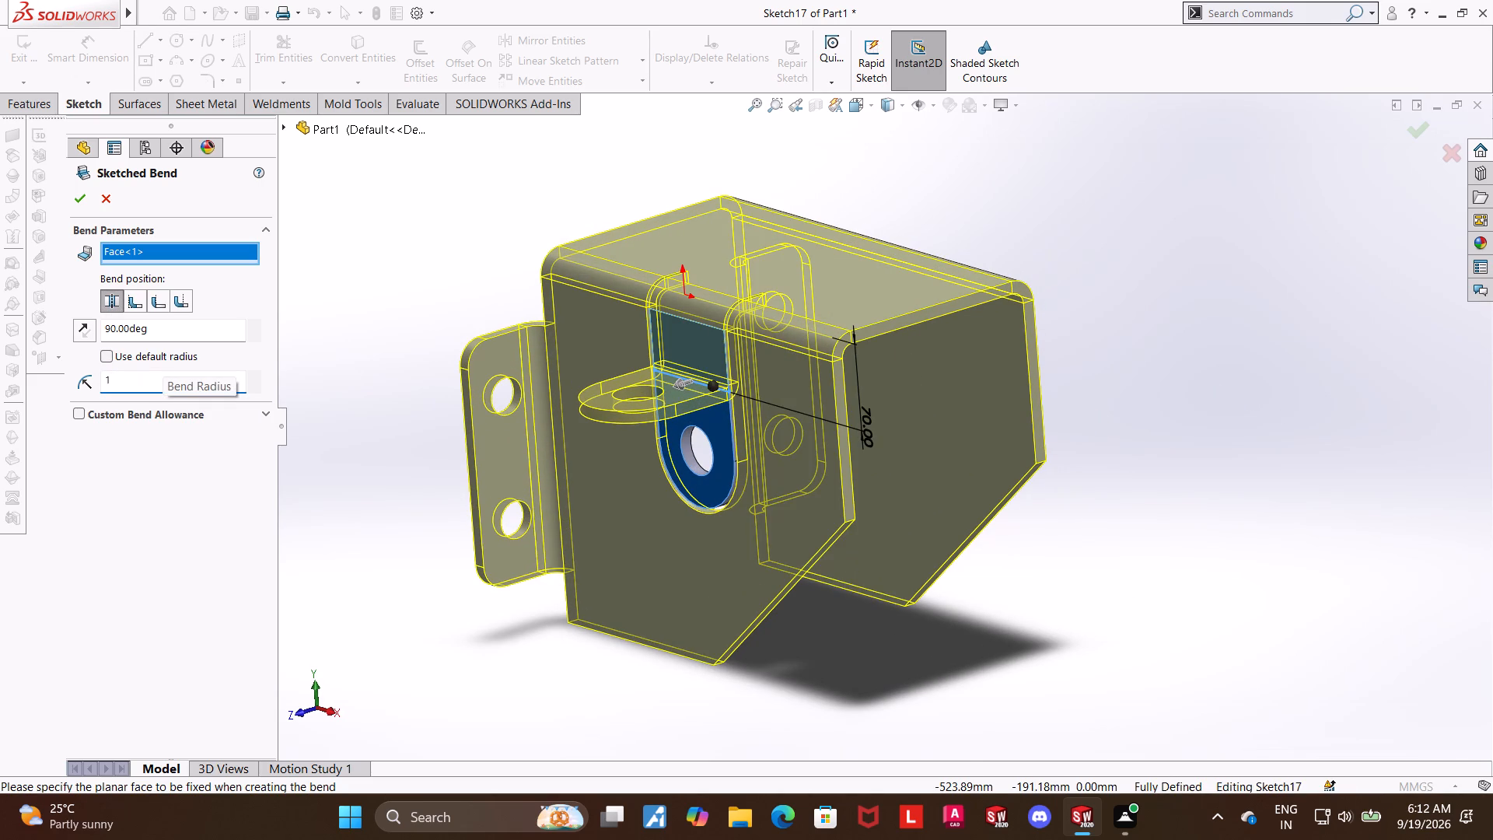
pyautogui.press('0')
pyautogui.press('Return')
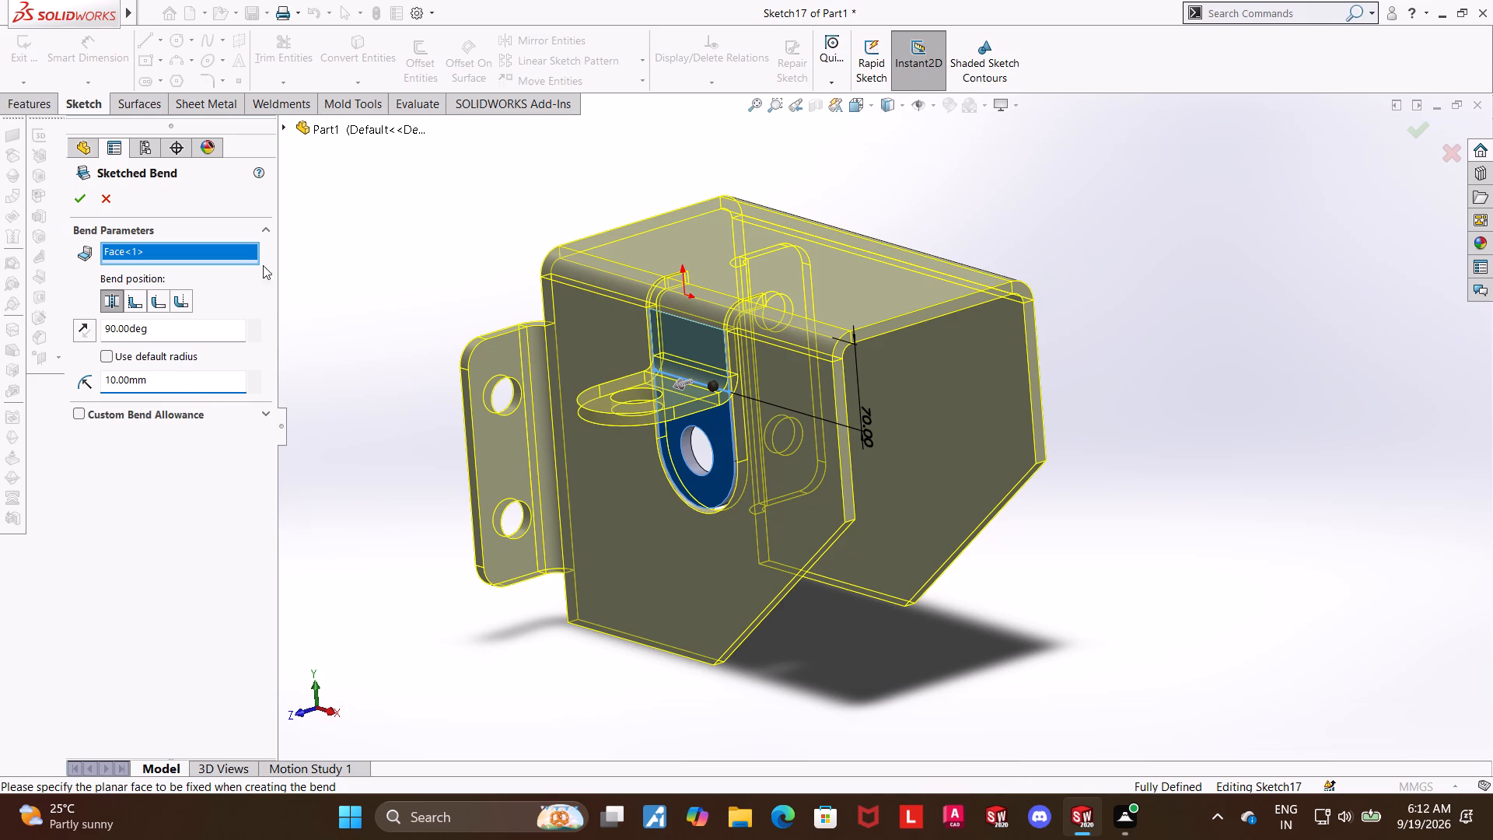
pyautogui.doubleClick(83, 194)
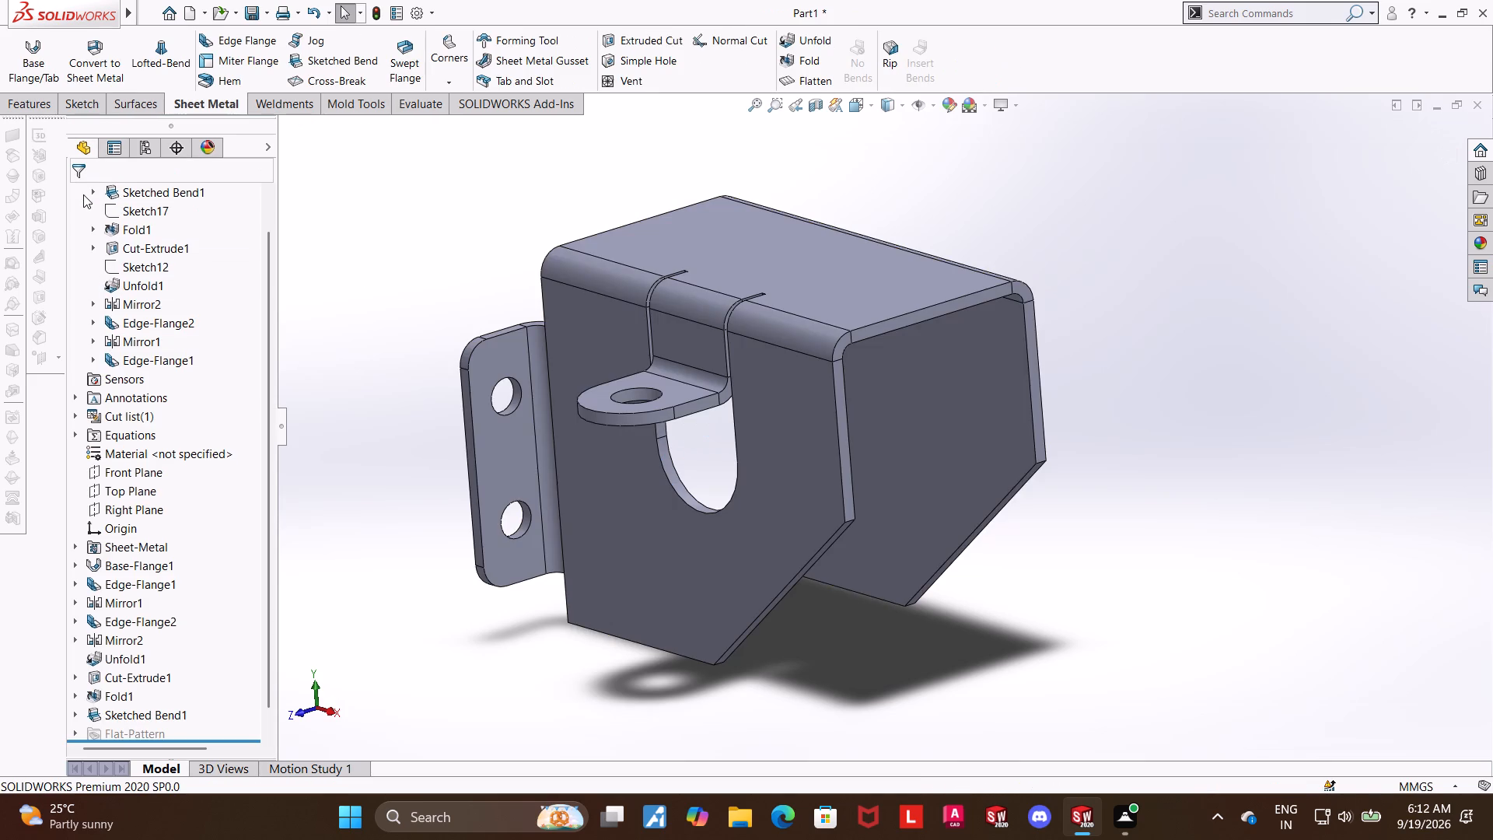
pyautogui.click(1197, 460)
pyautogui.scroll(-1, 928, 415)
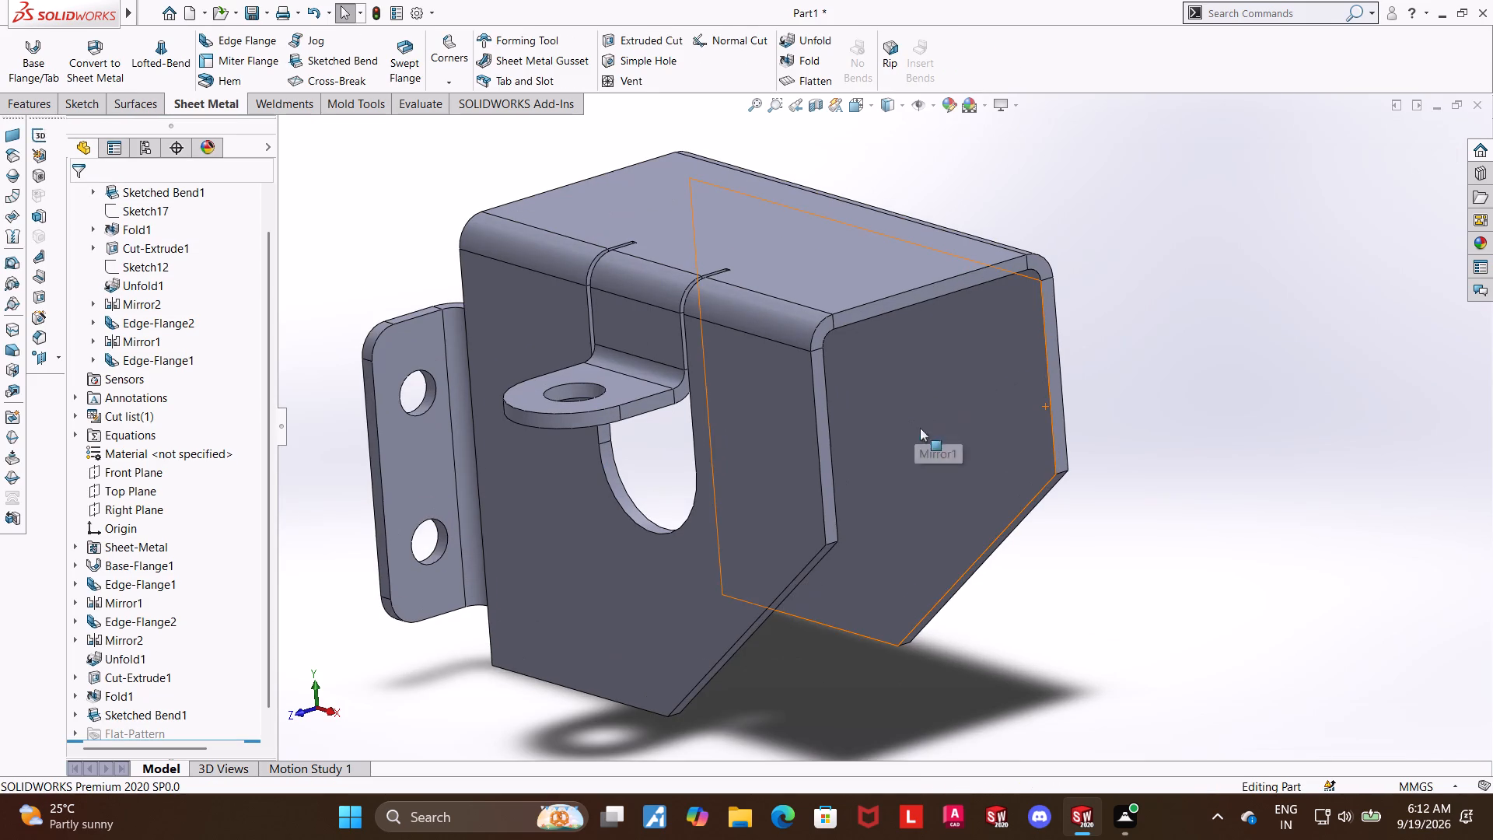
pyautogui.moveTo(1212, 463); pyautogui.dragTo(1194, 472, button='middle')
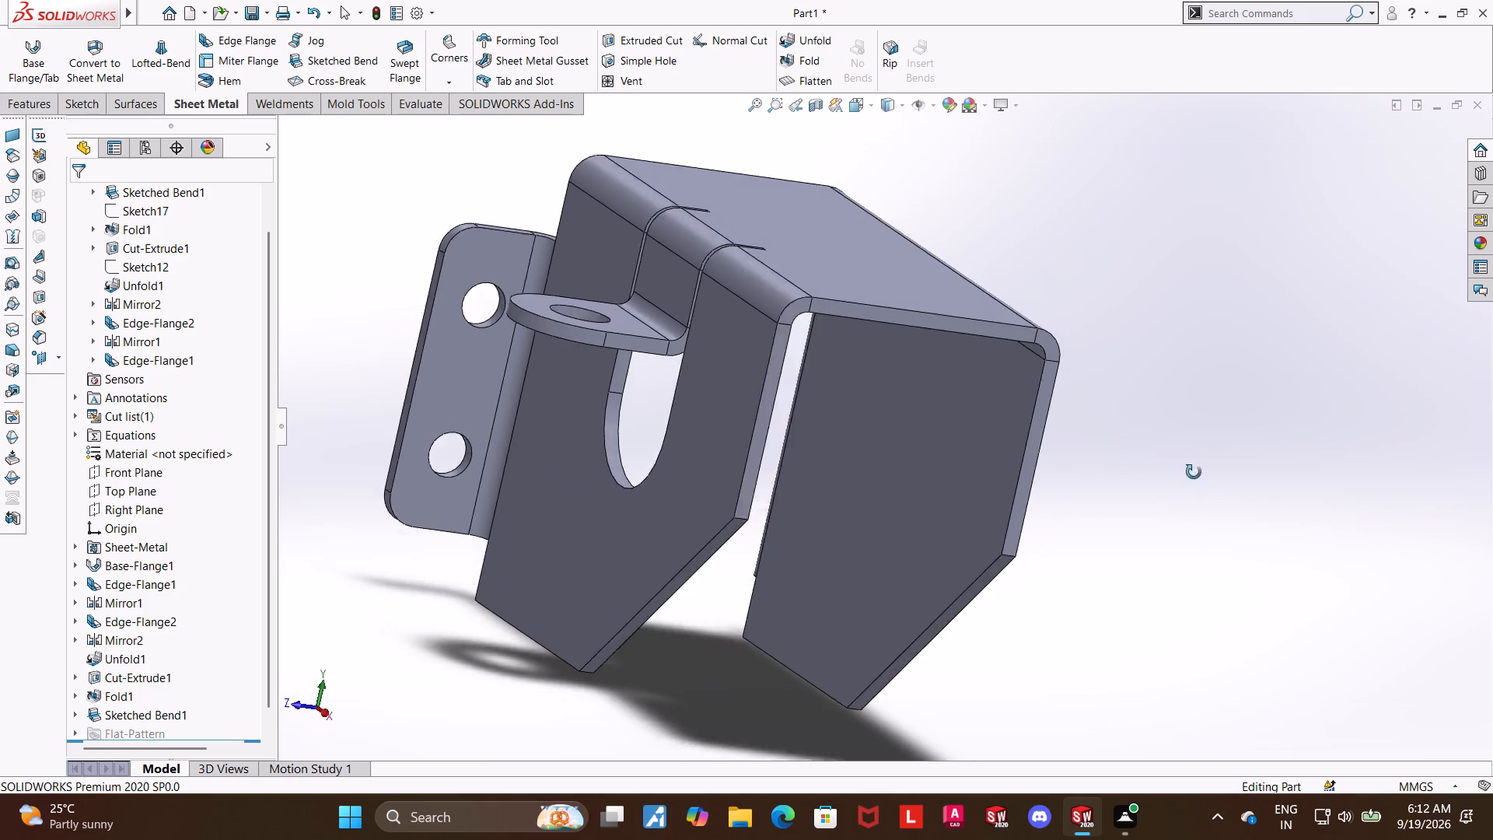
# Mirror the U-shaped tongue cut, Cut-Extrude1, about the Front Plane onto the opposite side of the bracket.
pyautogui.moveTo(1194, 472); pyautogui.dragTo(1250, 518, button='middle')
pyautogui.scroll(-1, 1146, 433)
pyautogui.scroll(3, 1124, 450)
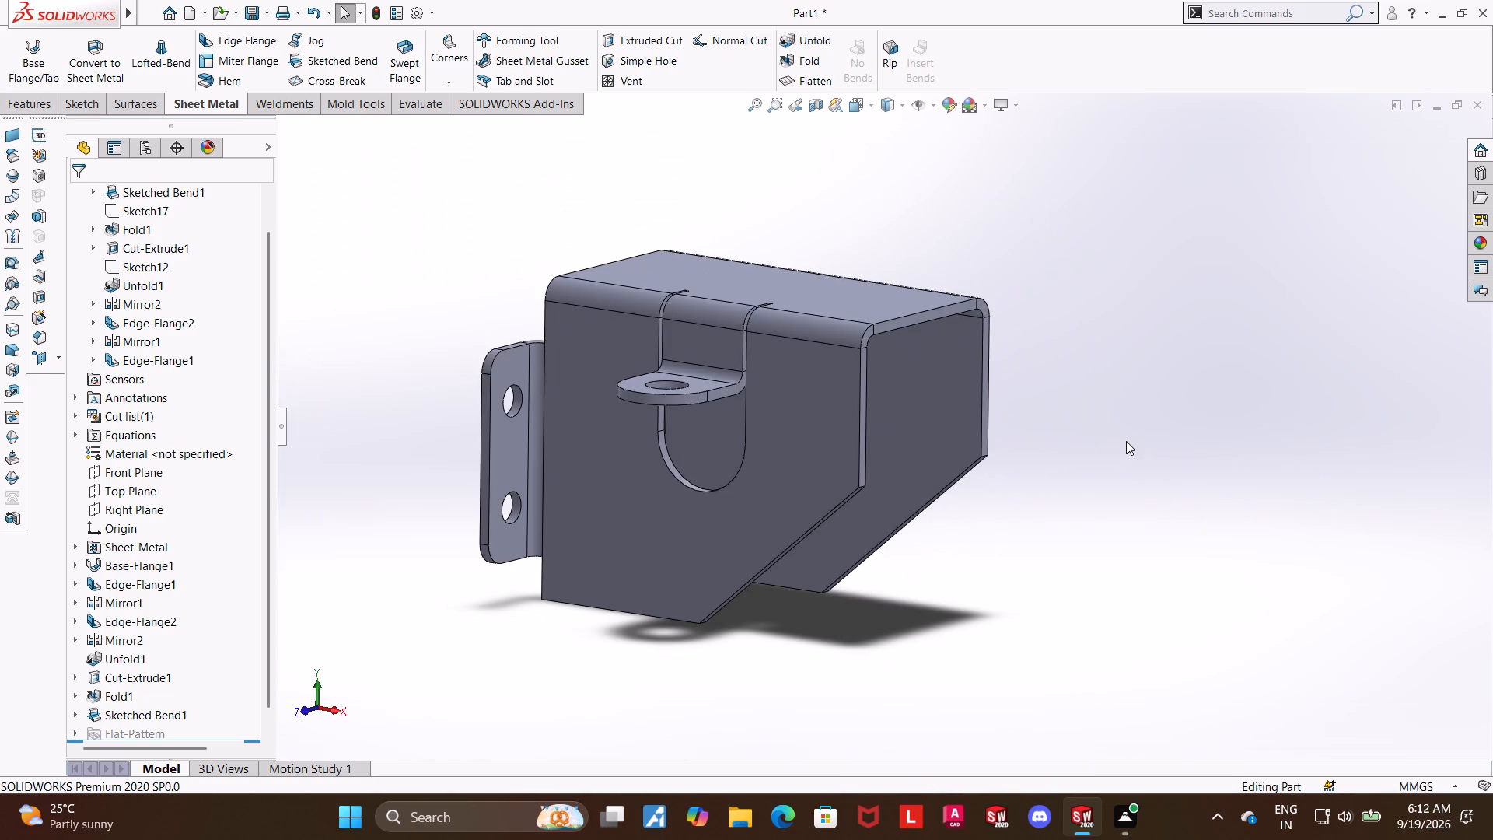
pyautogui.middleClick(1119, 439)
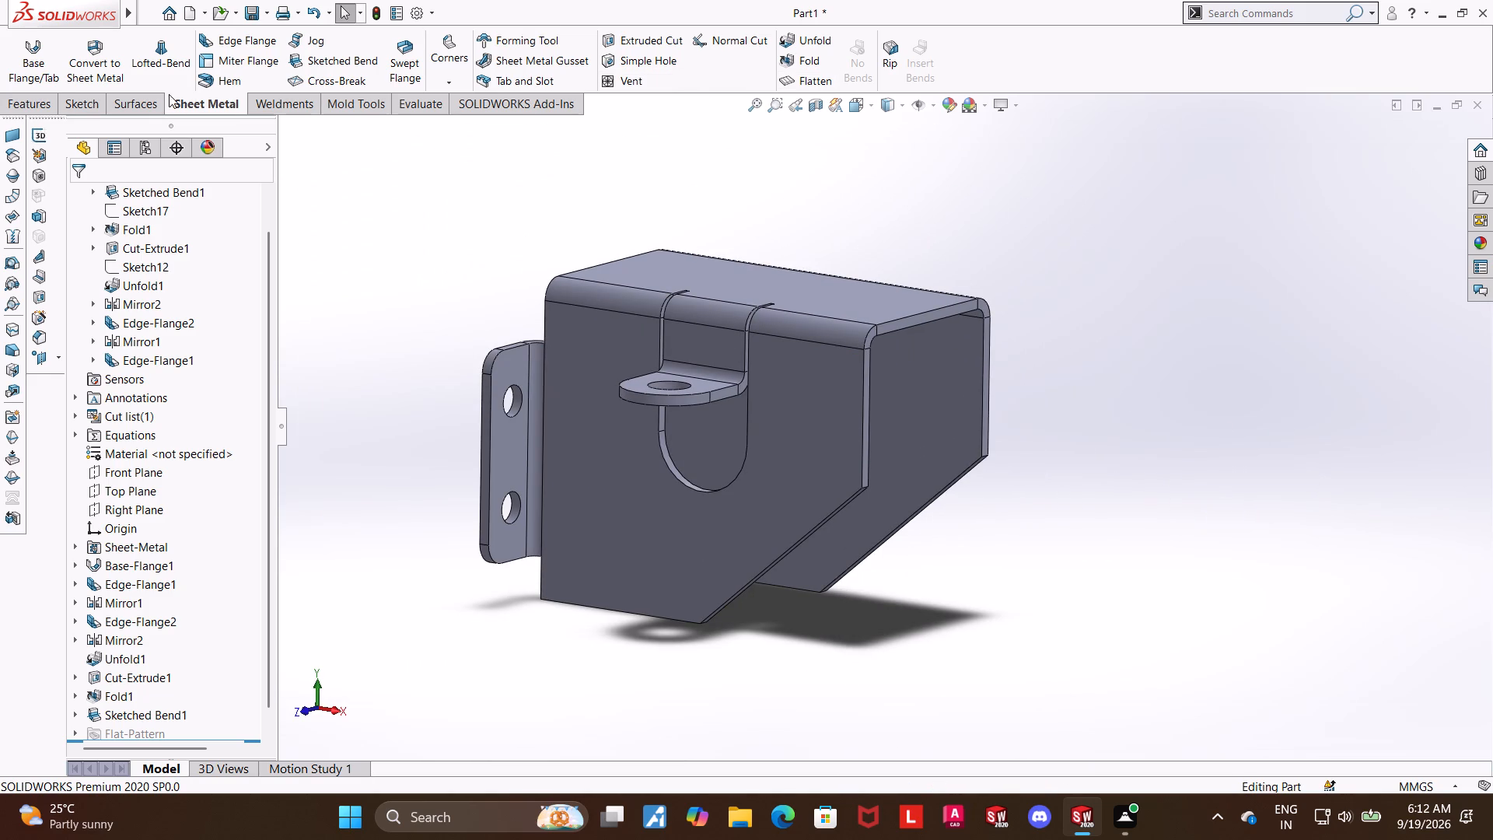
pyautogui.click(36, 93)
pyautogui.click(35, 98)
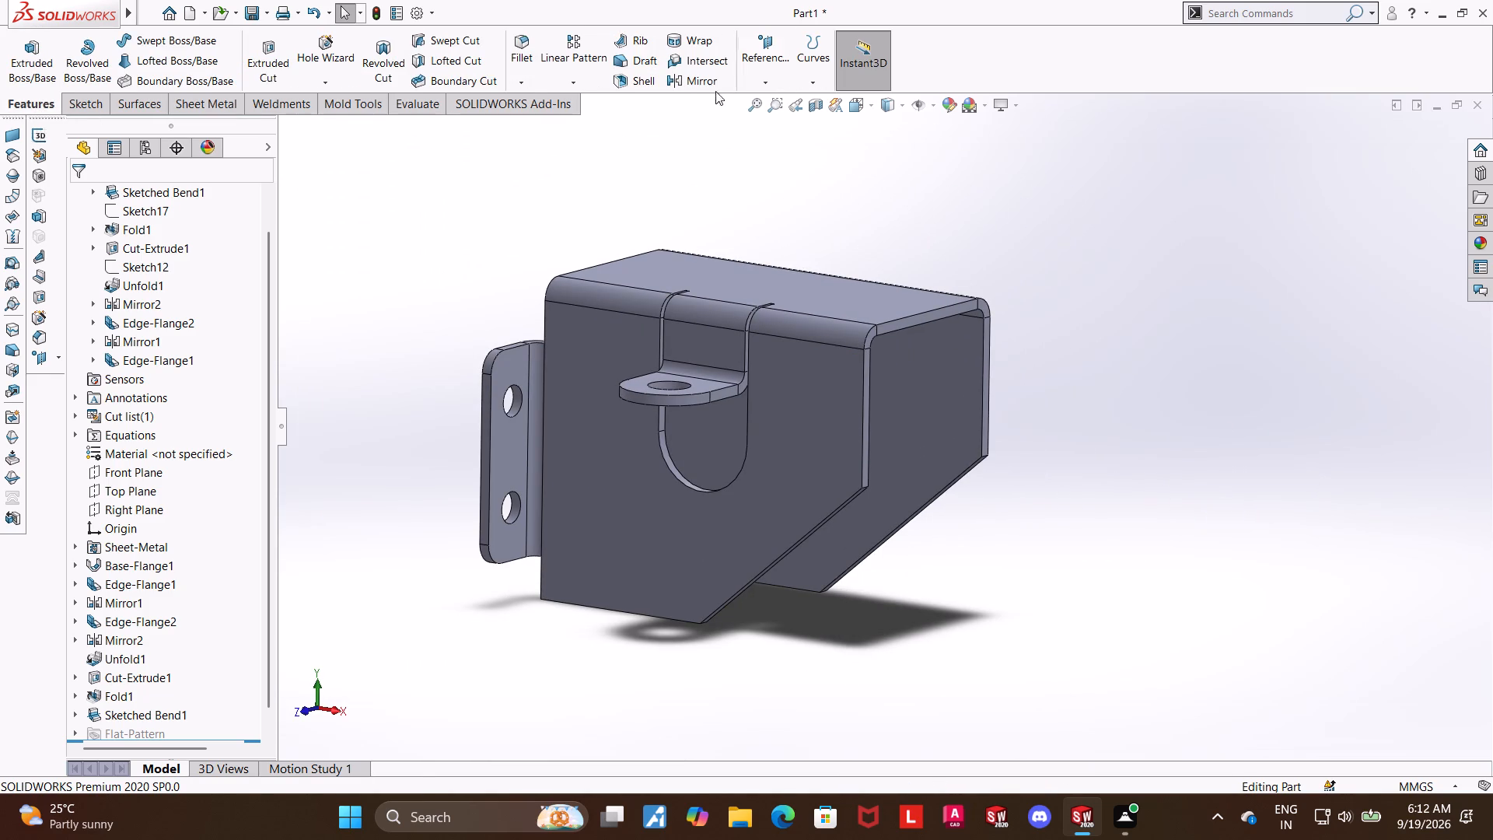
pyautogui.click(681, 89)
pyautogui.moveTo(1026, 237); pyautogui.dragTo(1010, 238, button='middle')
pyautogui.click(281, 128)
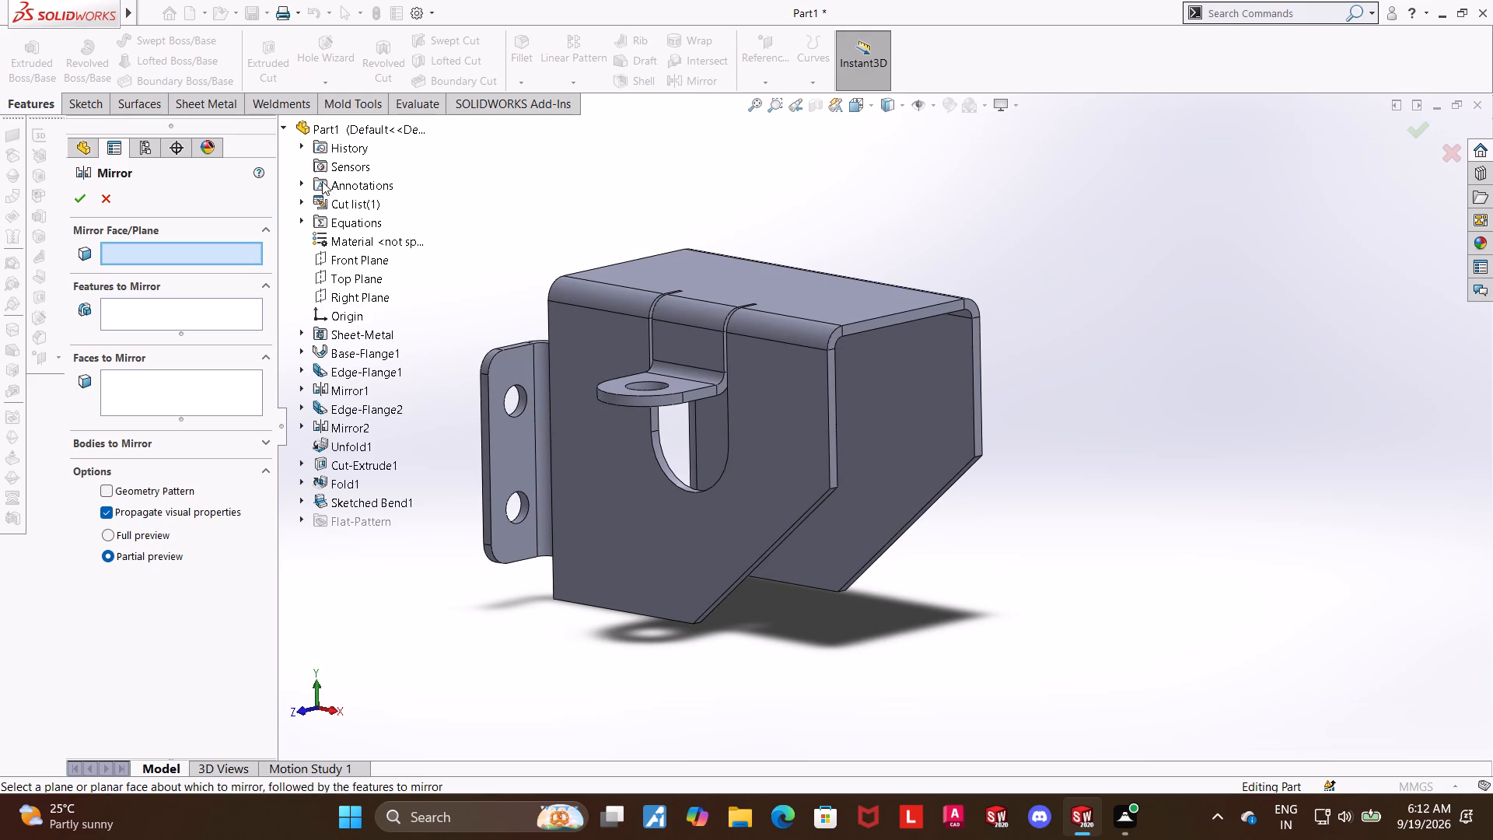
pyautogui.click(355, 496)
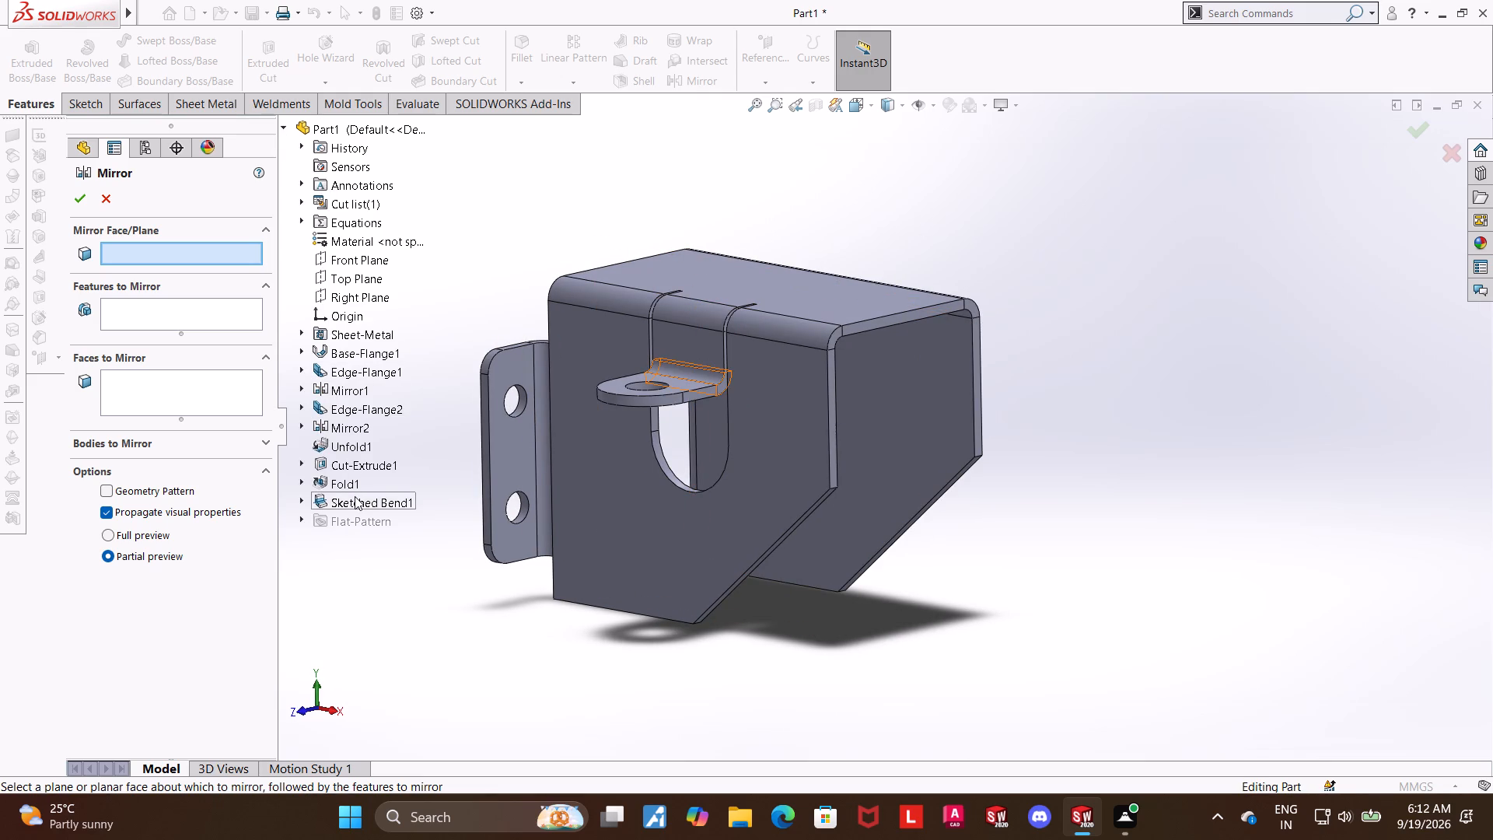
pyautogui.click(354, 500)
pyautogui.click(344, 483)
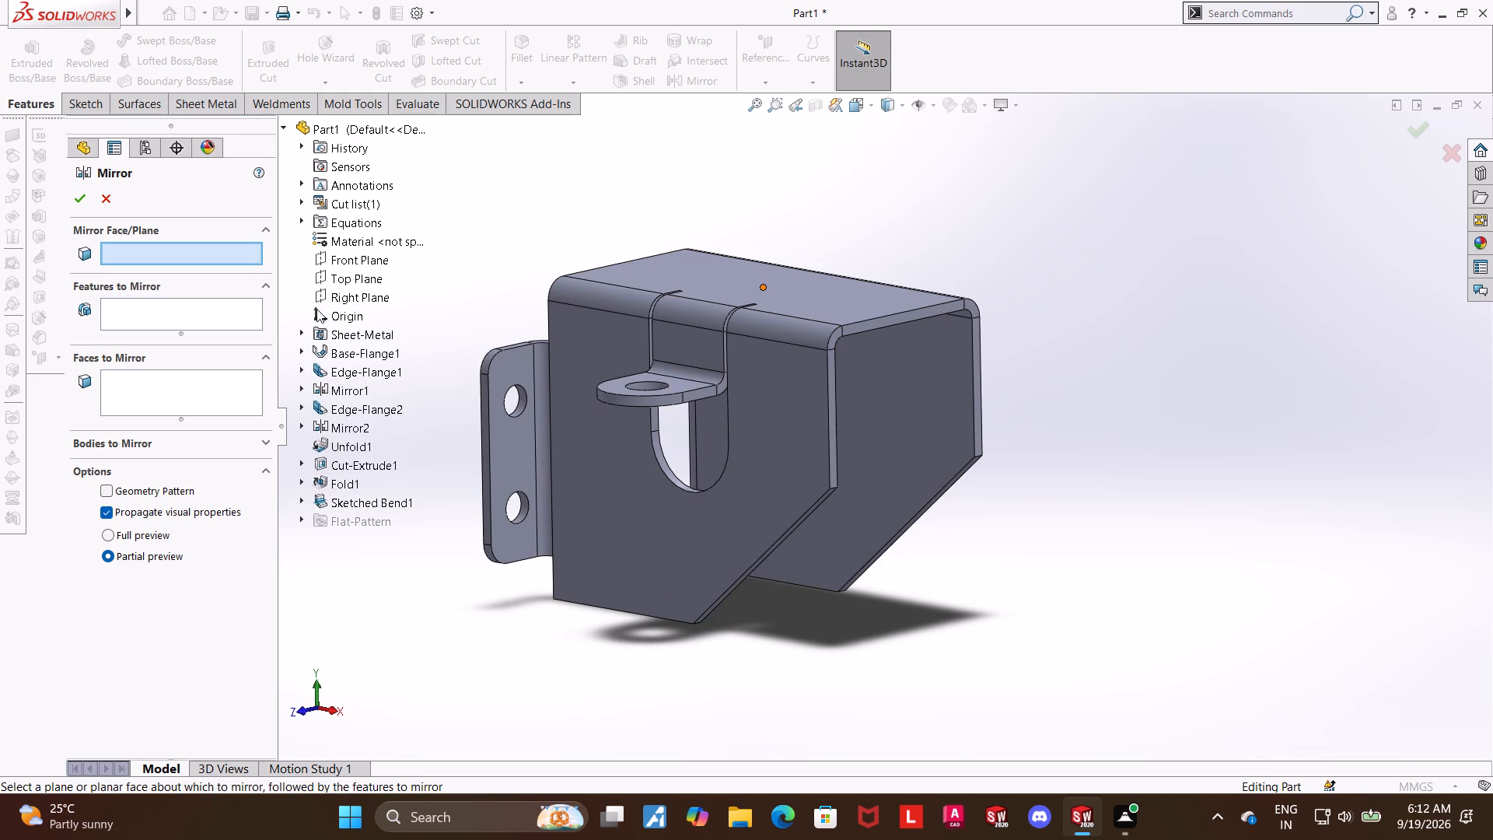
pyautogui.click(344, 261)
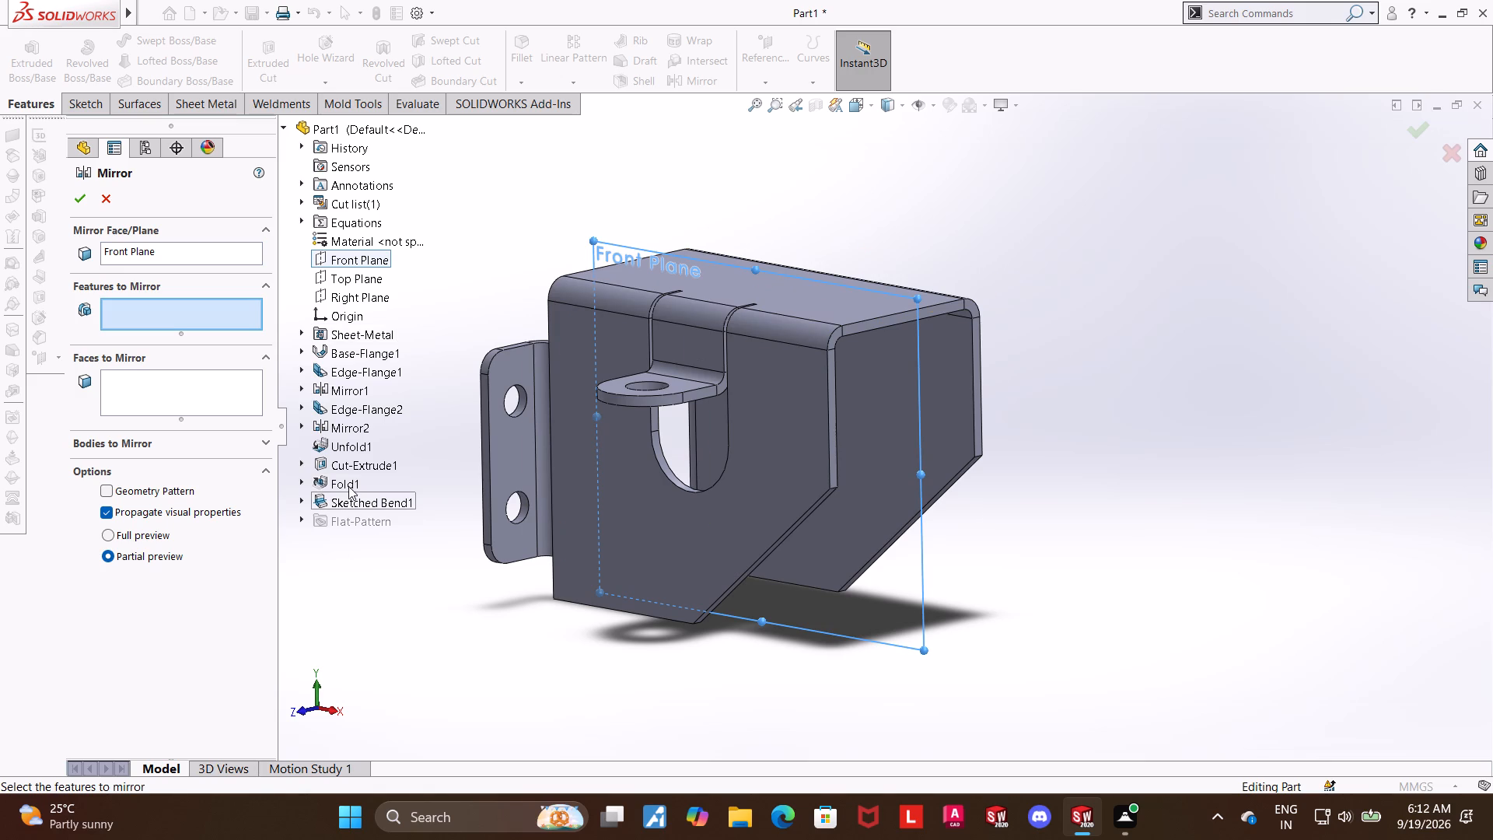
pyautogui.click(302, 501)
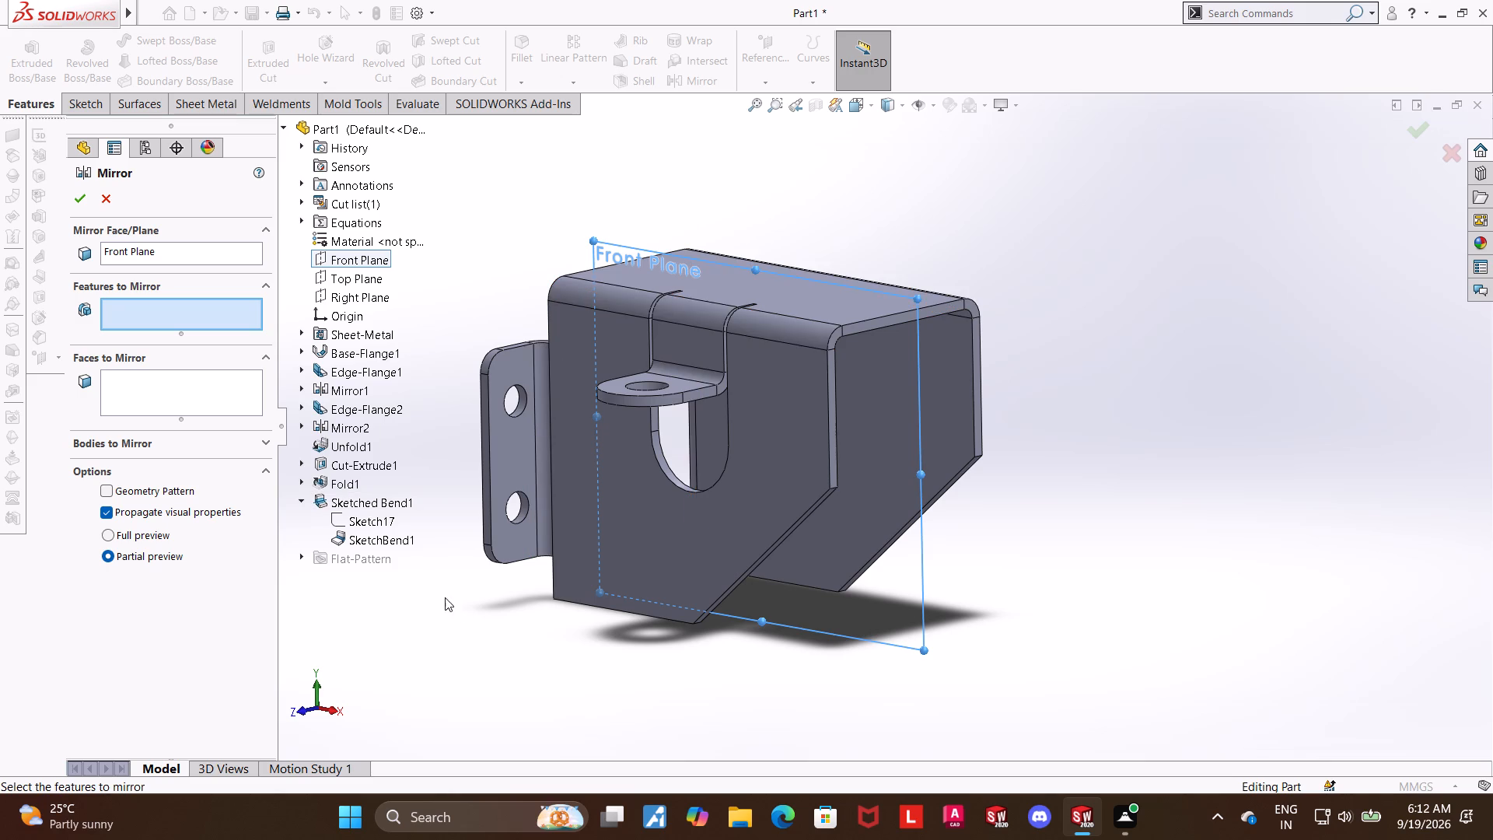
pyautogui.doubleClick(348, 464)
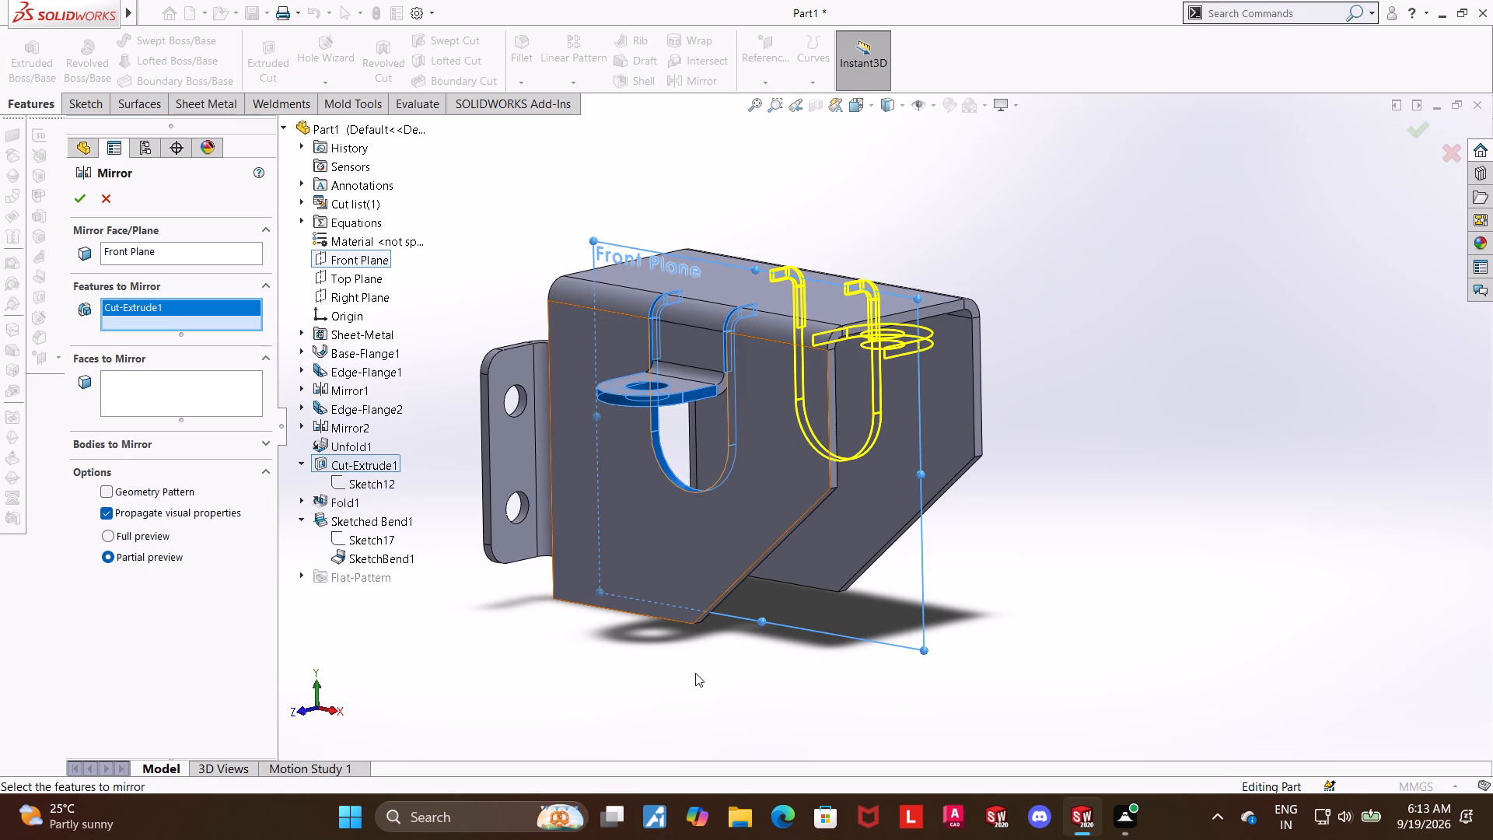
pyautogui.moveTo(603, 663); pyautogui.dragTo(542, 651, button='middle')
pyautogui.click(81, 201)
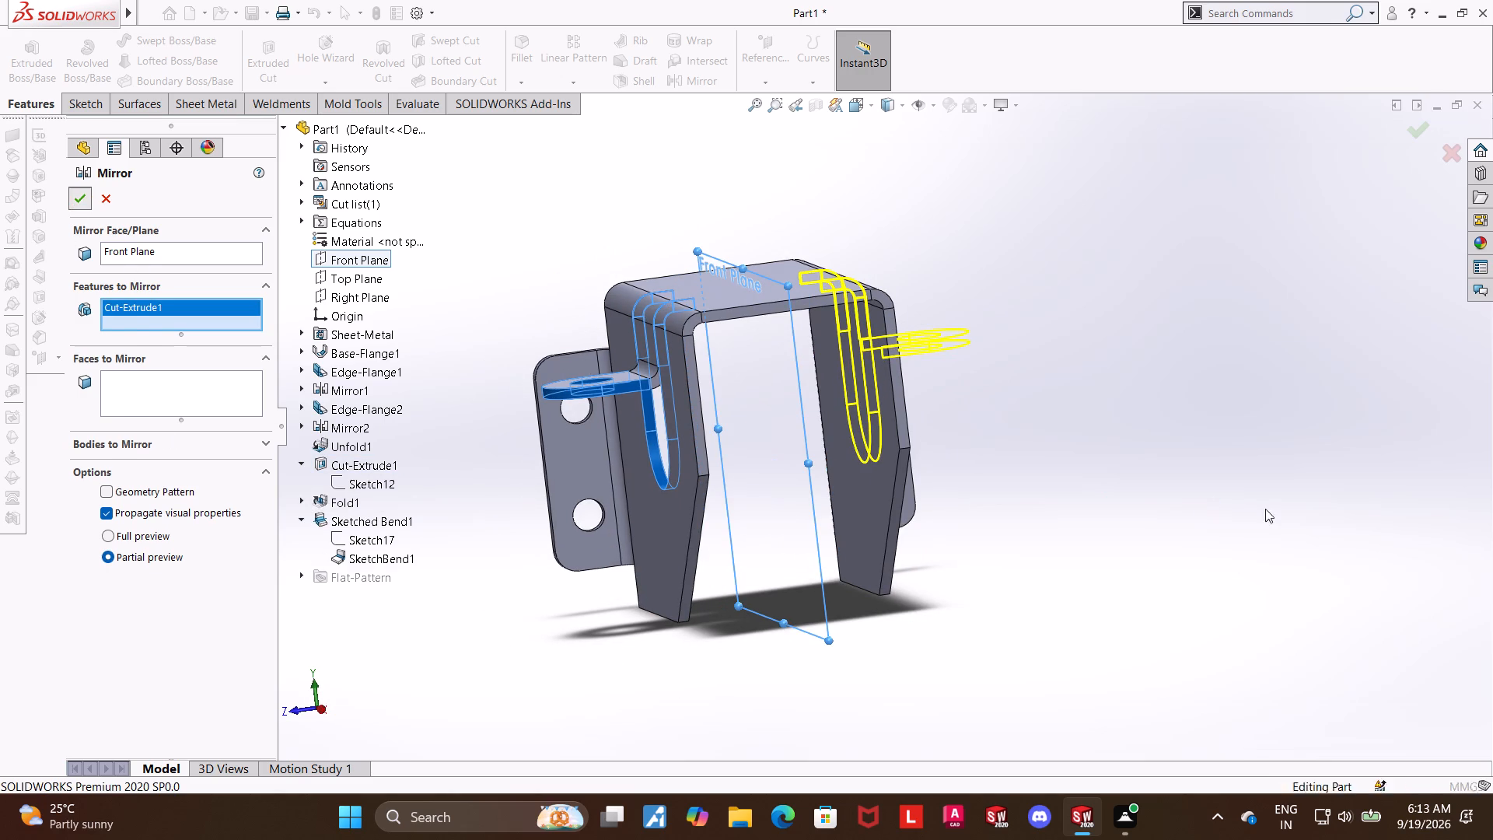
pyautogui.click(1193, 483)
pyautogui.moveTo(1102, 472); pyautogui.dragTo(1117, 514, button='middle')
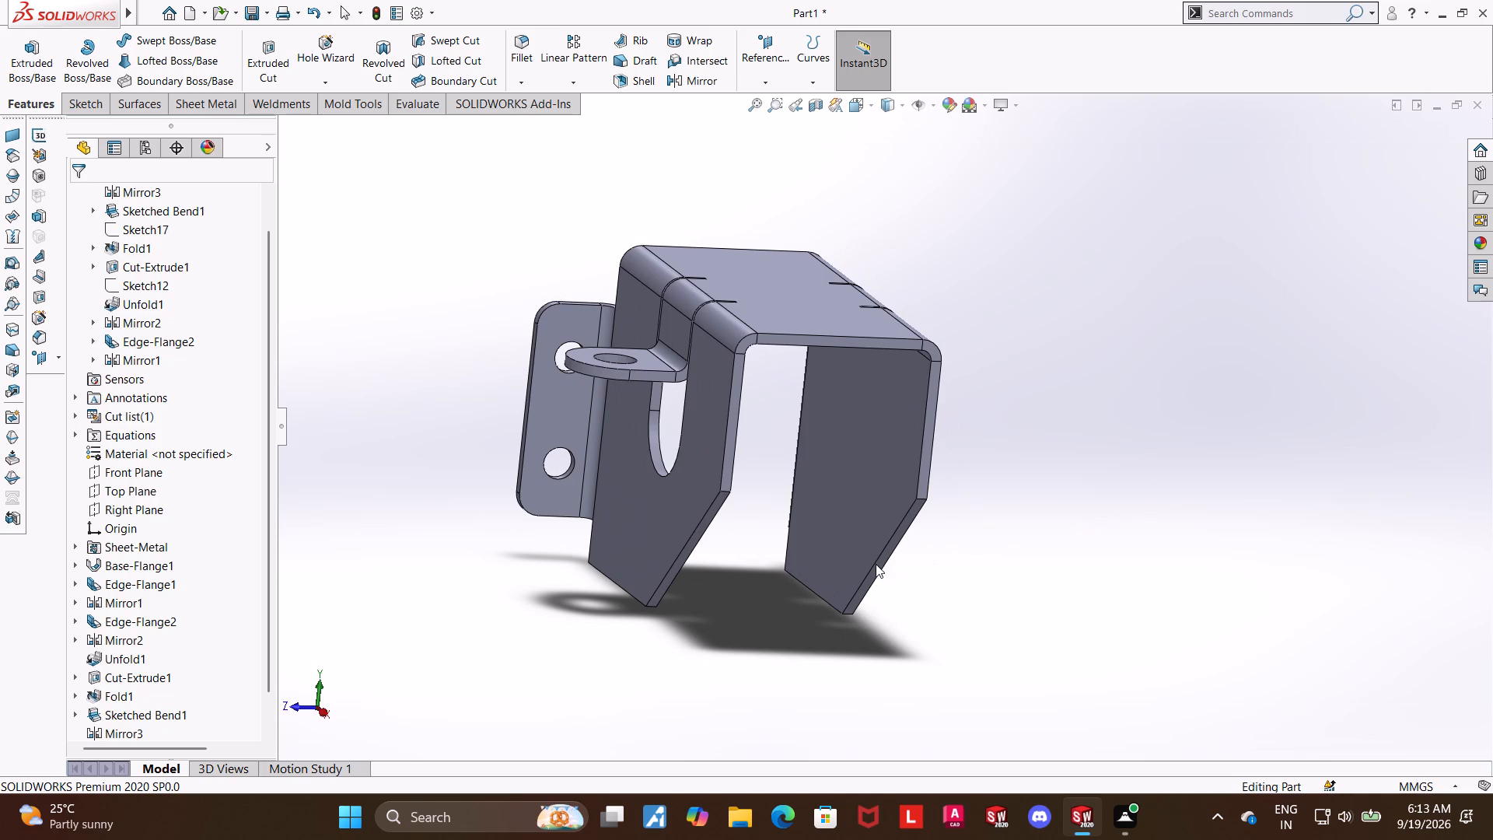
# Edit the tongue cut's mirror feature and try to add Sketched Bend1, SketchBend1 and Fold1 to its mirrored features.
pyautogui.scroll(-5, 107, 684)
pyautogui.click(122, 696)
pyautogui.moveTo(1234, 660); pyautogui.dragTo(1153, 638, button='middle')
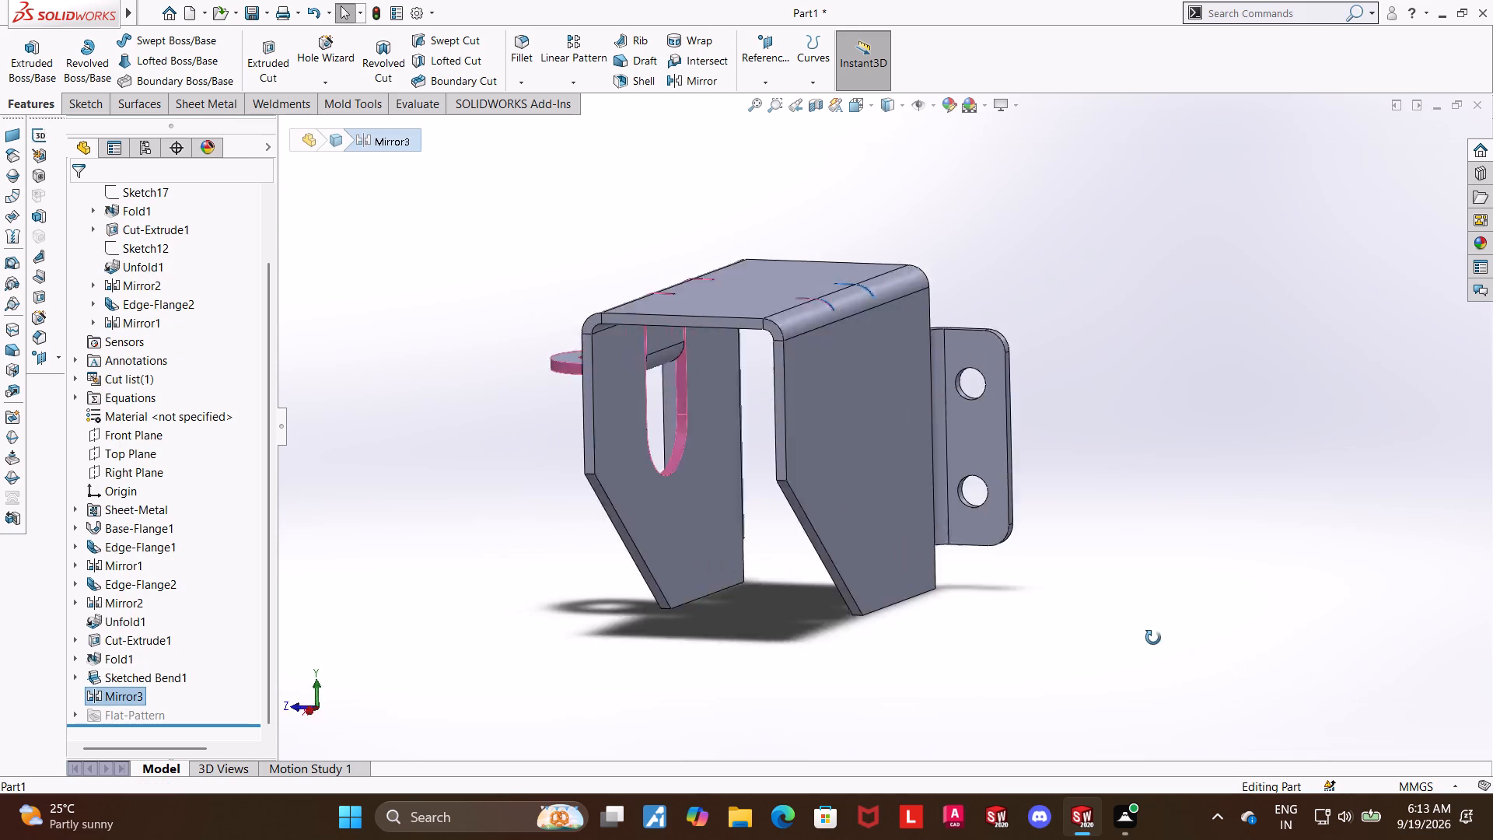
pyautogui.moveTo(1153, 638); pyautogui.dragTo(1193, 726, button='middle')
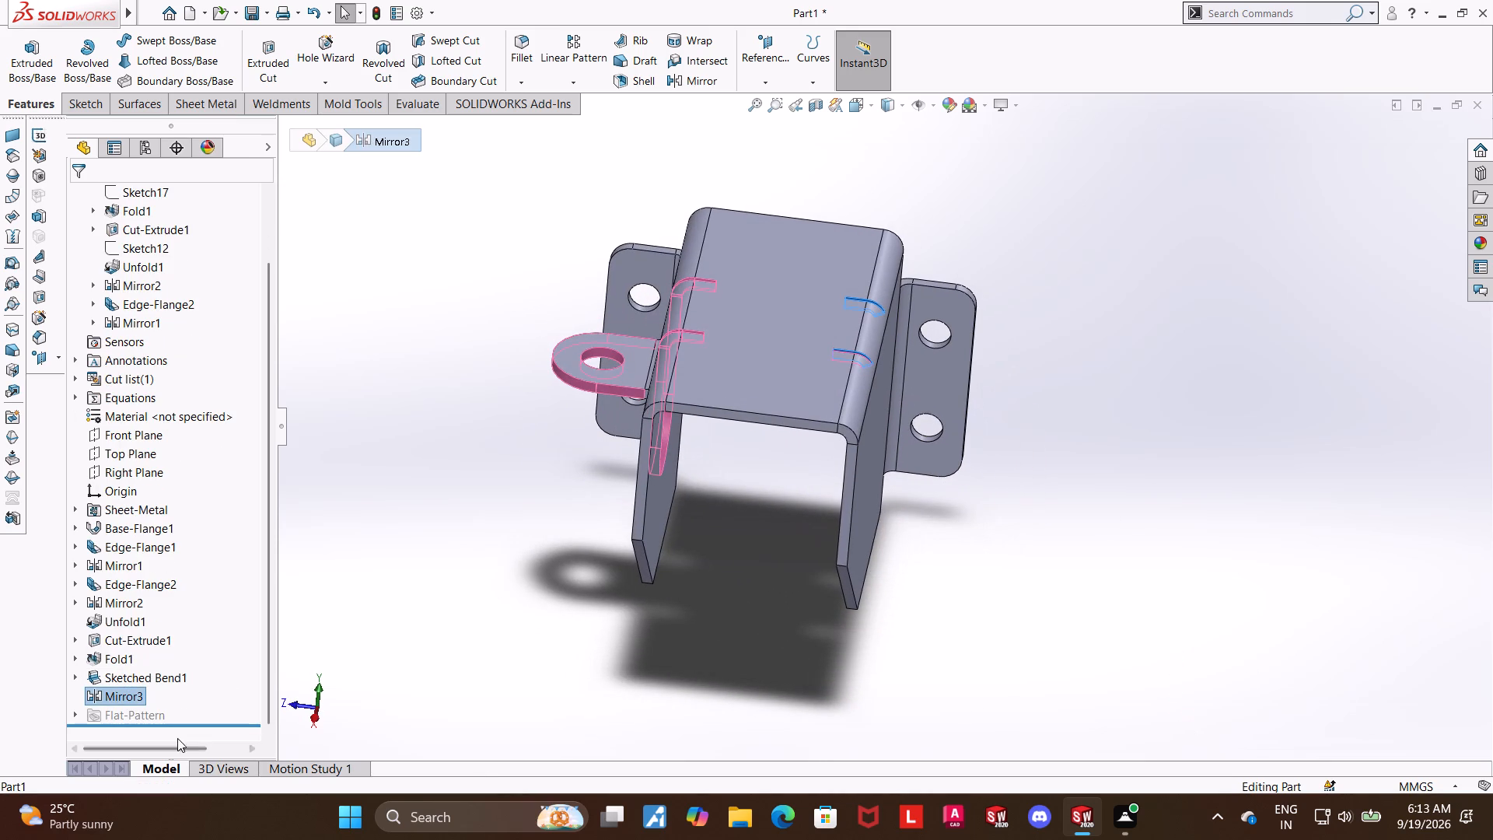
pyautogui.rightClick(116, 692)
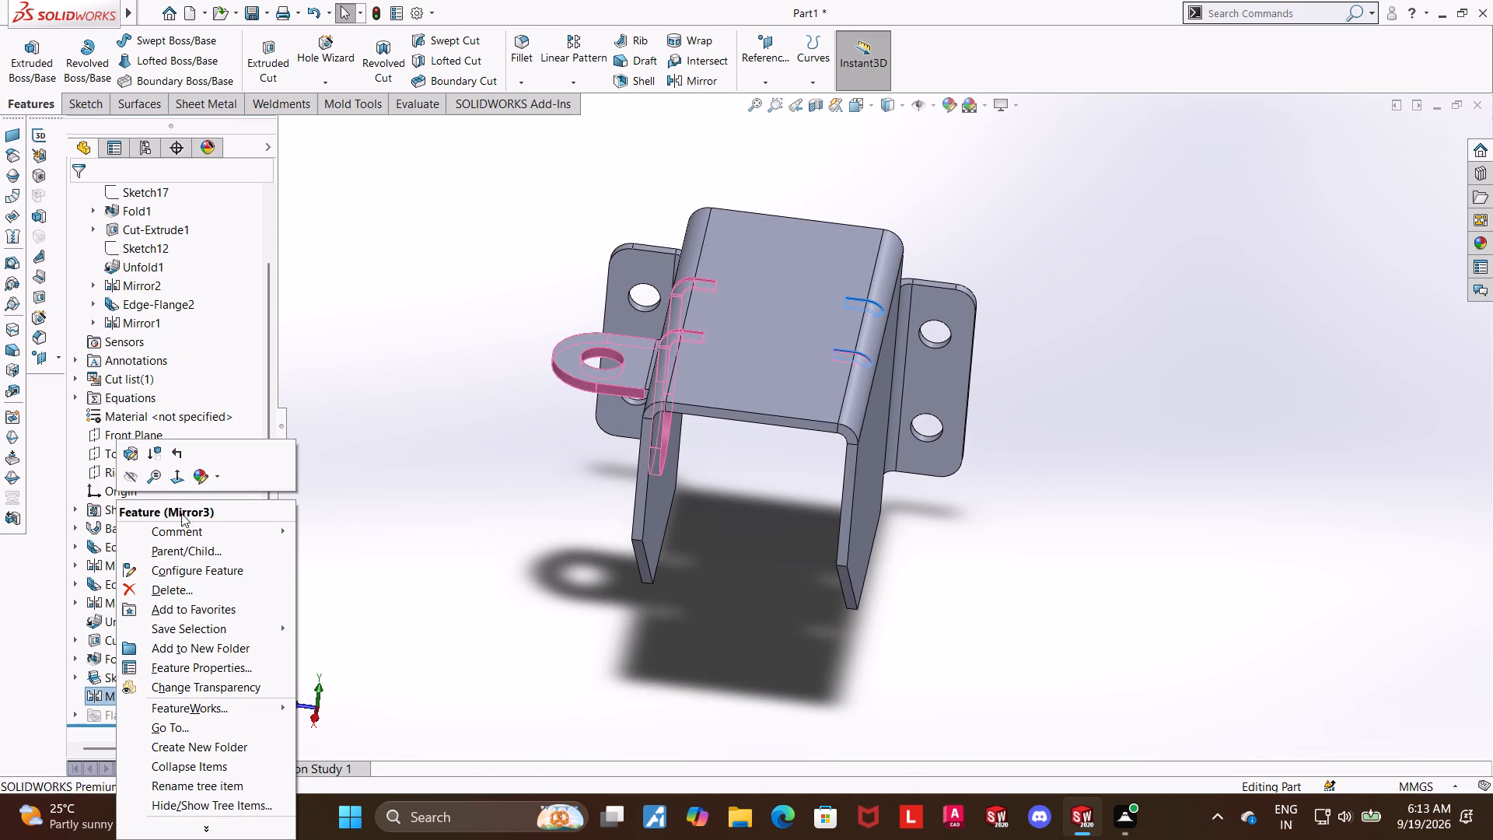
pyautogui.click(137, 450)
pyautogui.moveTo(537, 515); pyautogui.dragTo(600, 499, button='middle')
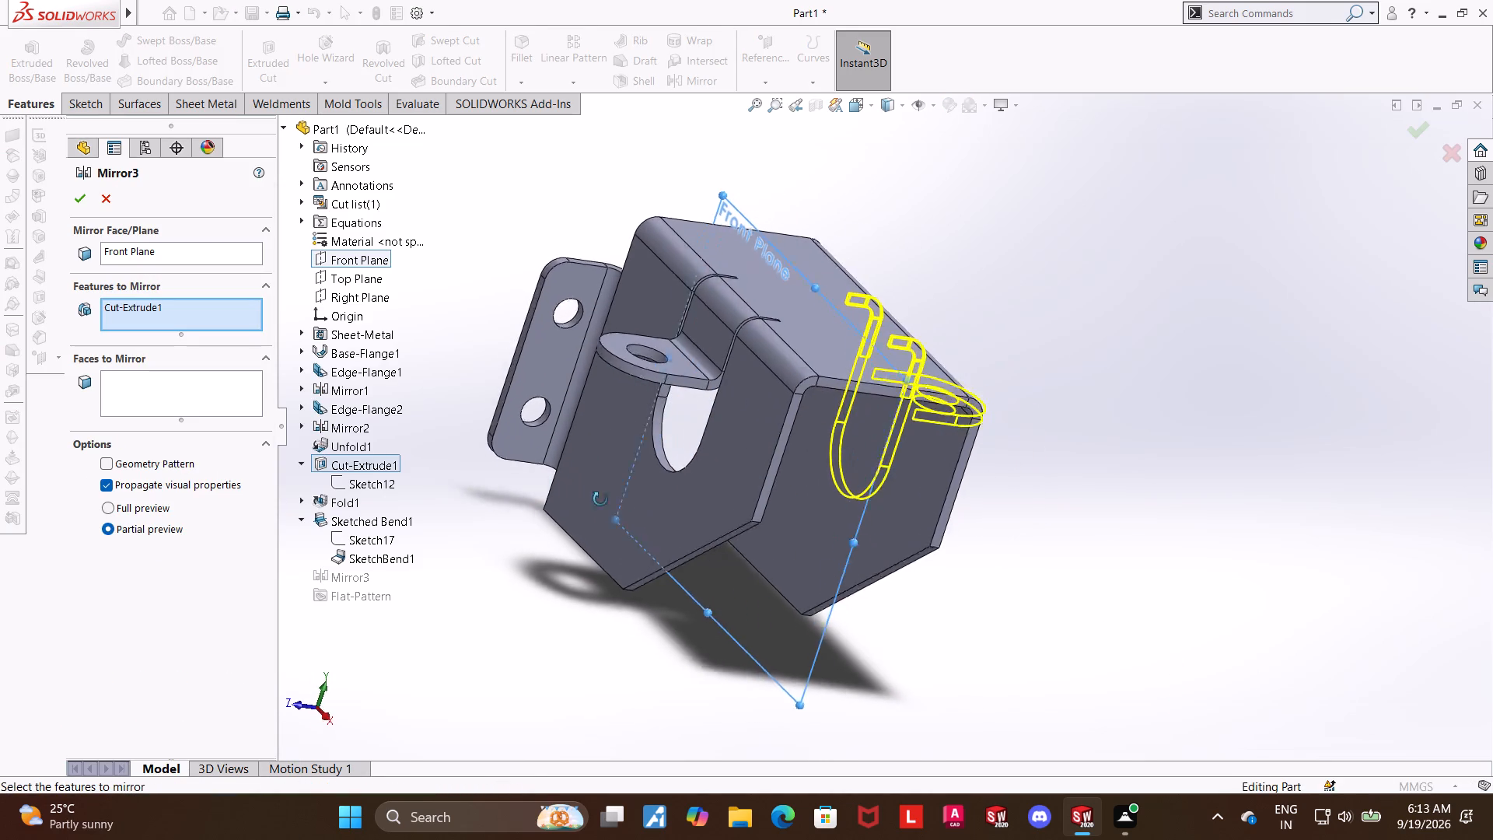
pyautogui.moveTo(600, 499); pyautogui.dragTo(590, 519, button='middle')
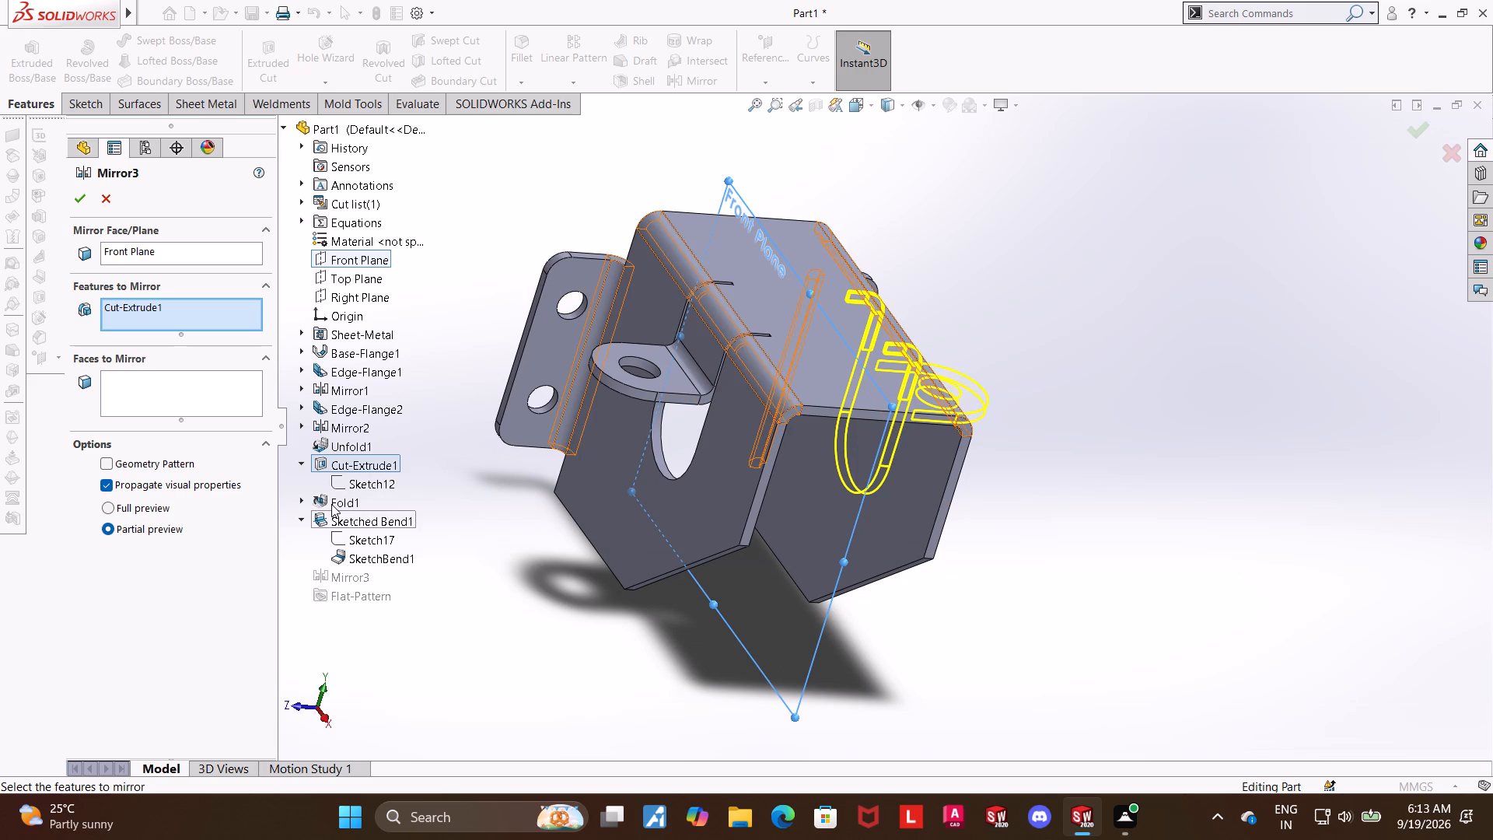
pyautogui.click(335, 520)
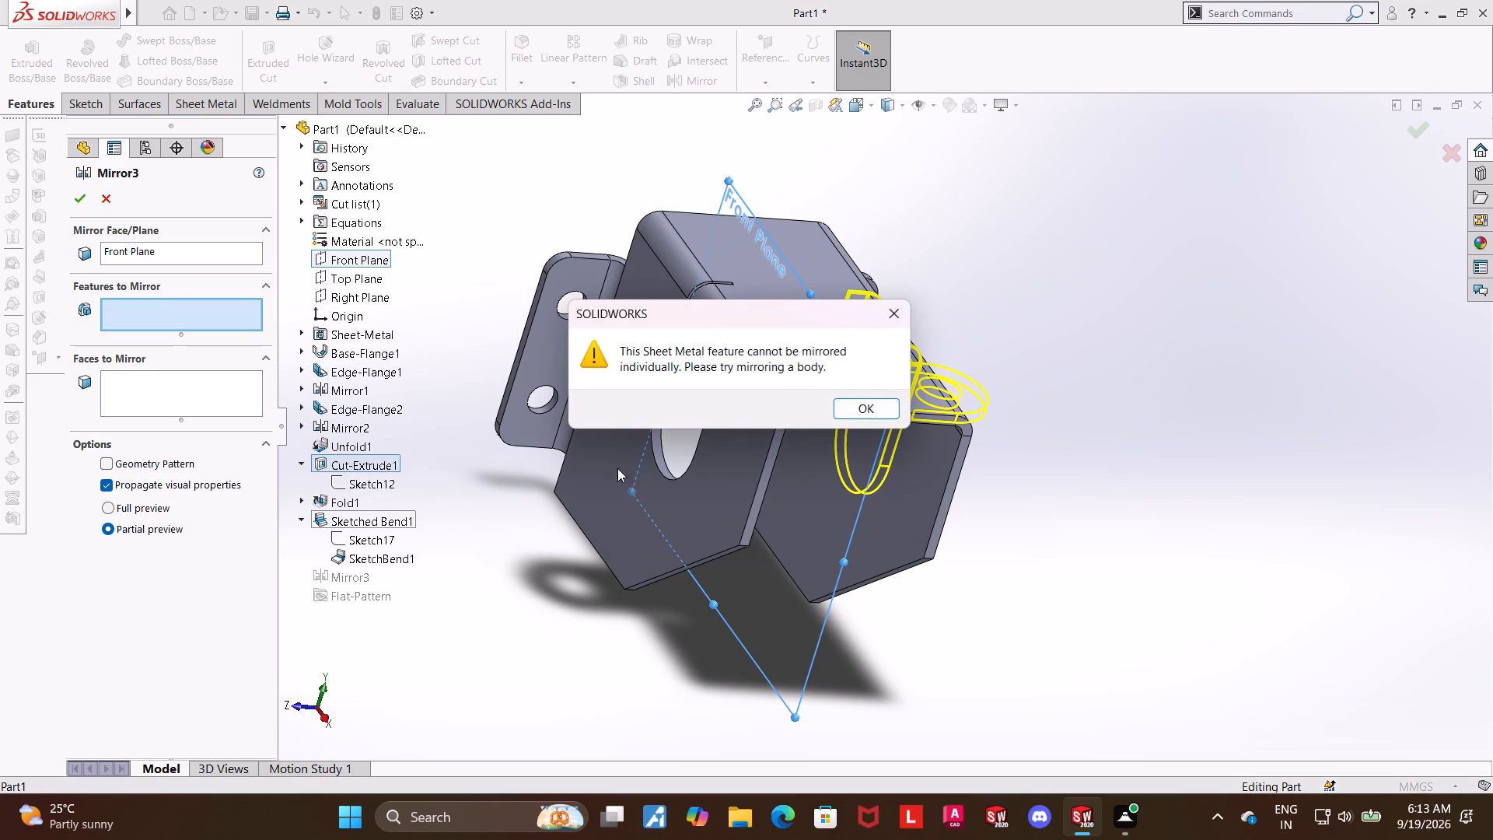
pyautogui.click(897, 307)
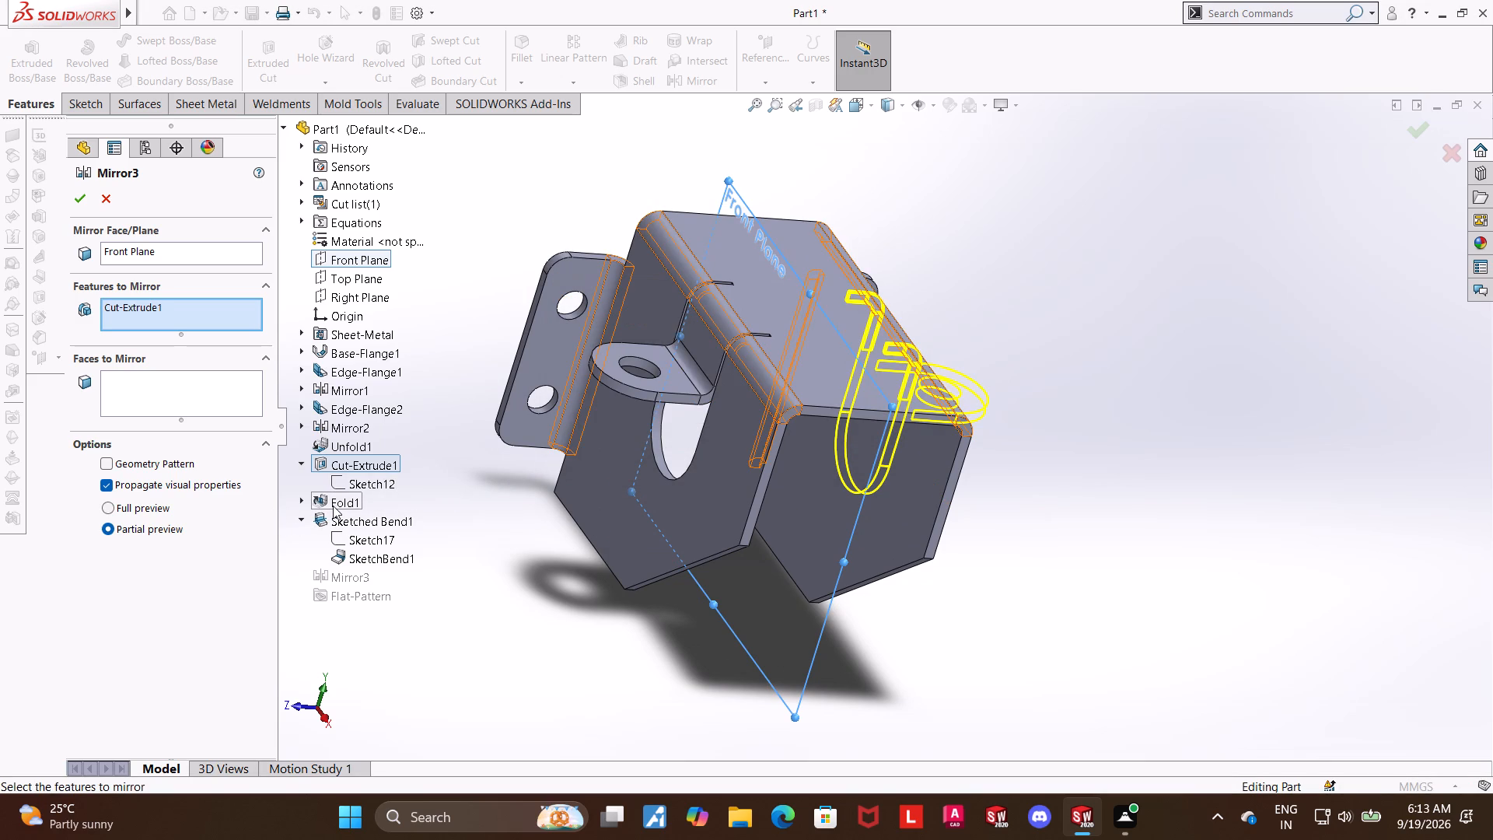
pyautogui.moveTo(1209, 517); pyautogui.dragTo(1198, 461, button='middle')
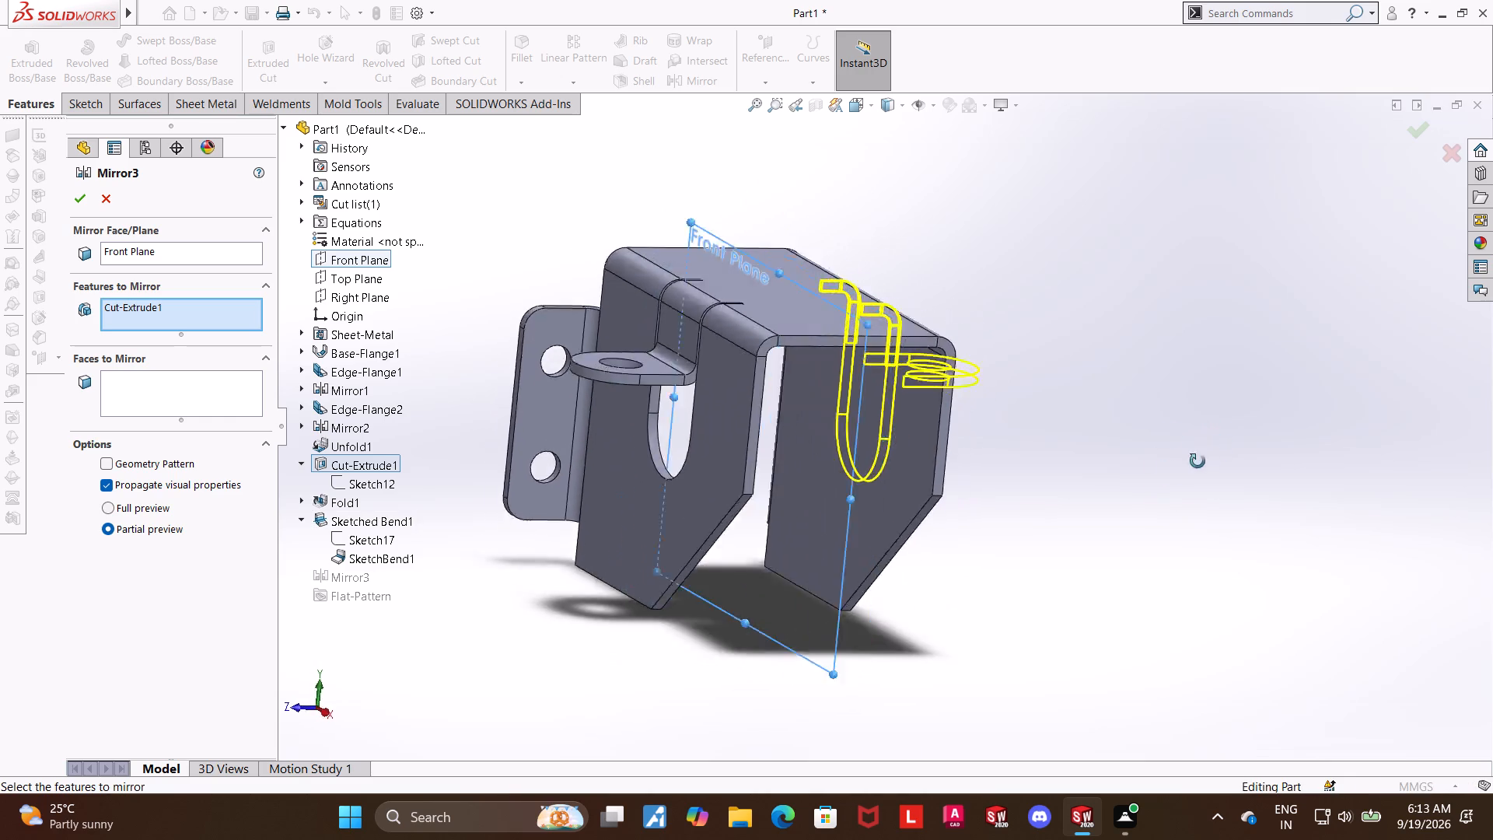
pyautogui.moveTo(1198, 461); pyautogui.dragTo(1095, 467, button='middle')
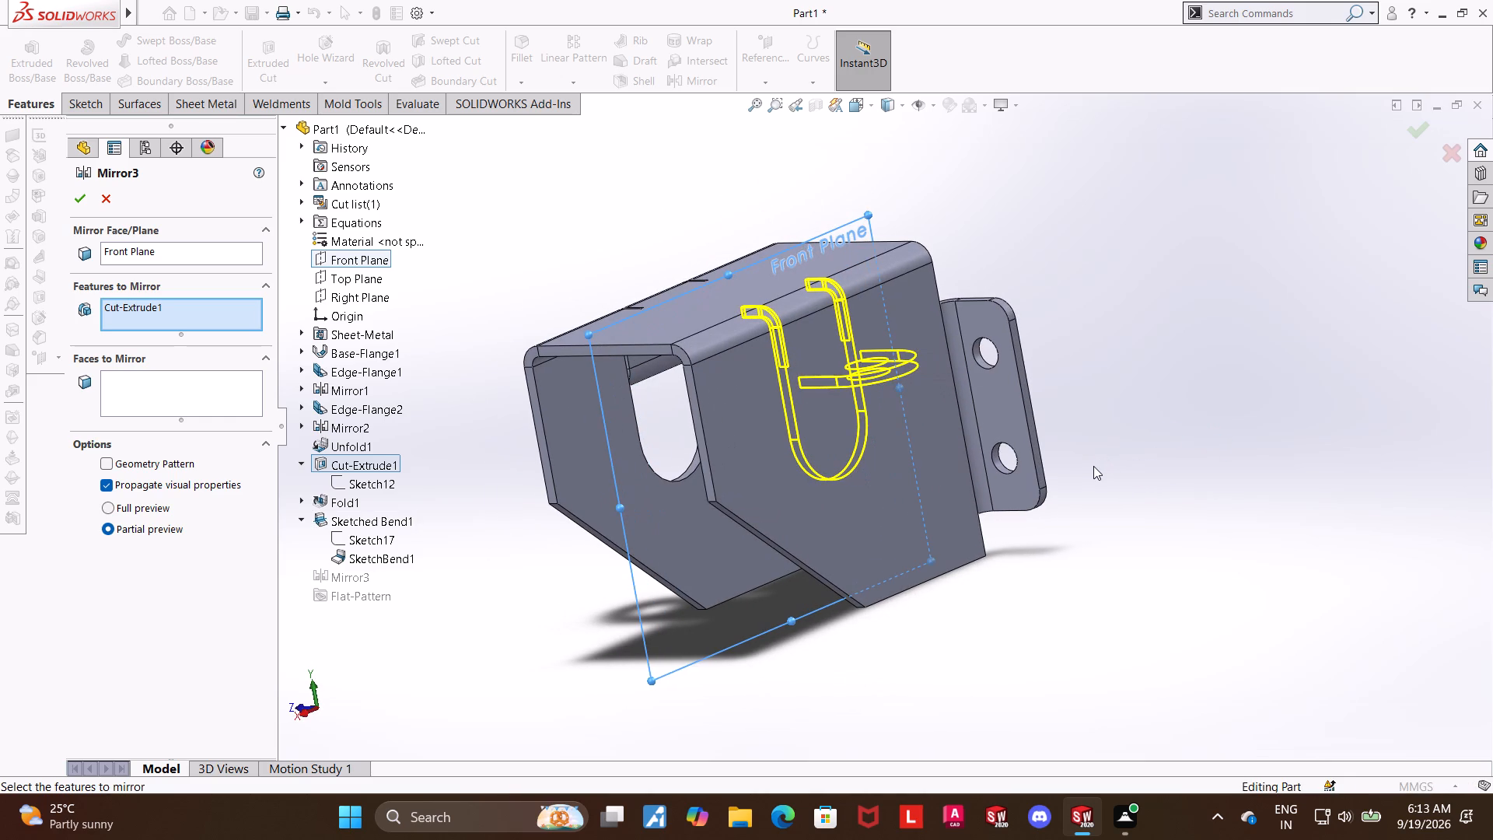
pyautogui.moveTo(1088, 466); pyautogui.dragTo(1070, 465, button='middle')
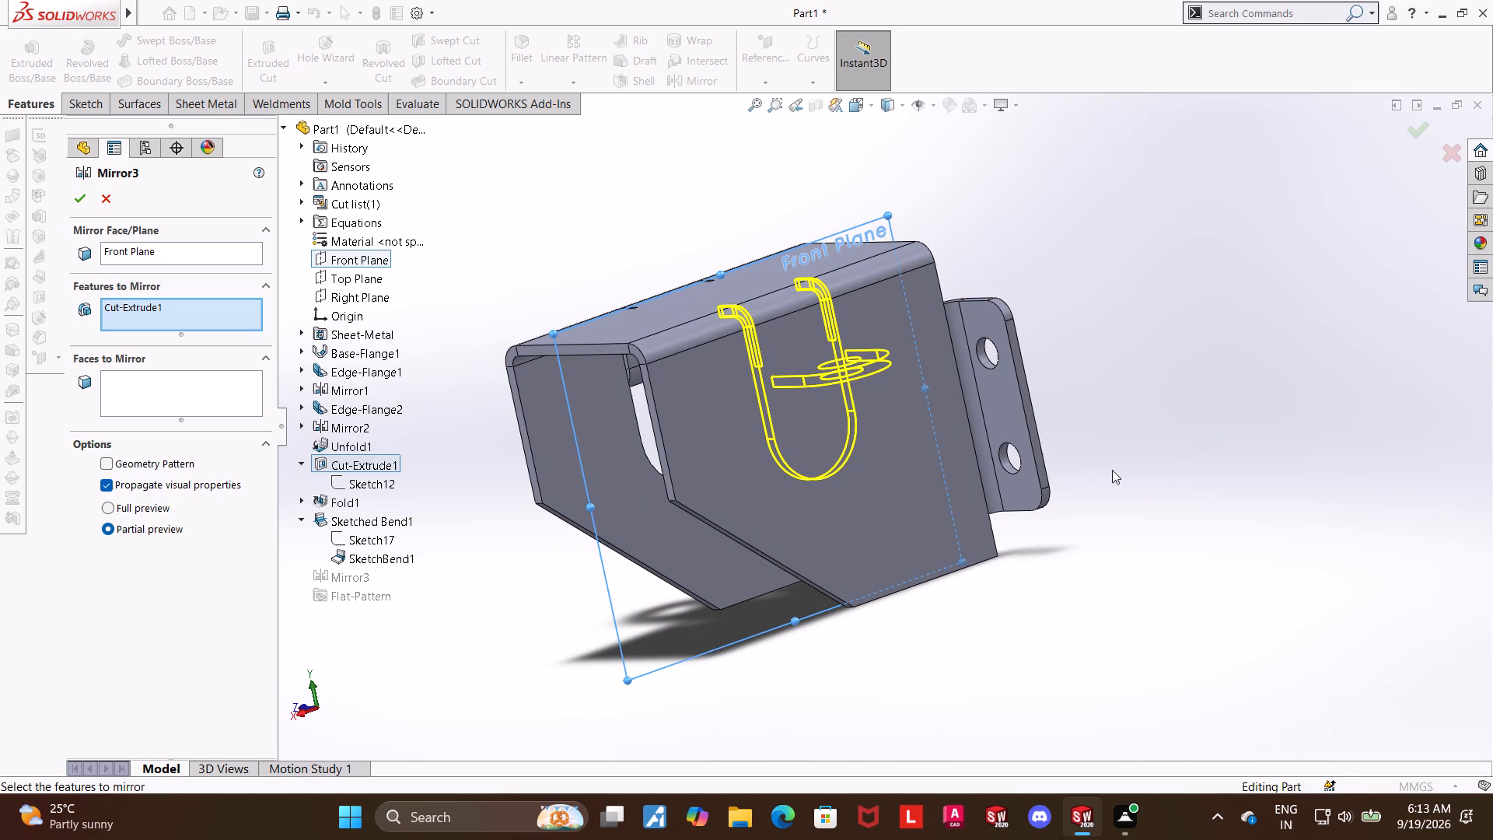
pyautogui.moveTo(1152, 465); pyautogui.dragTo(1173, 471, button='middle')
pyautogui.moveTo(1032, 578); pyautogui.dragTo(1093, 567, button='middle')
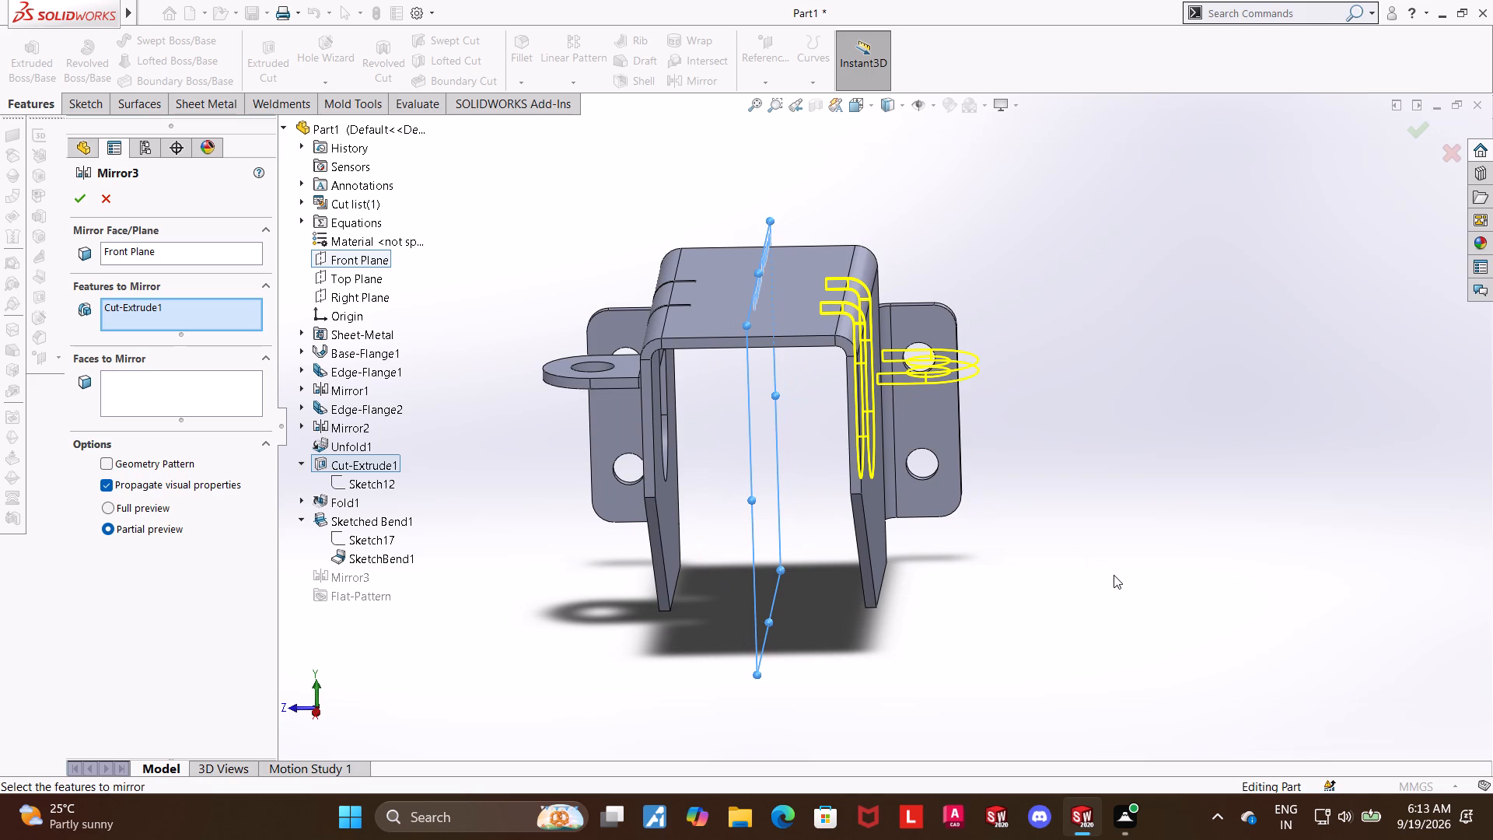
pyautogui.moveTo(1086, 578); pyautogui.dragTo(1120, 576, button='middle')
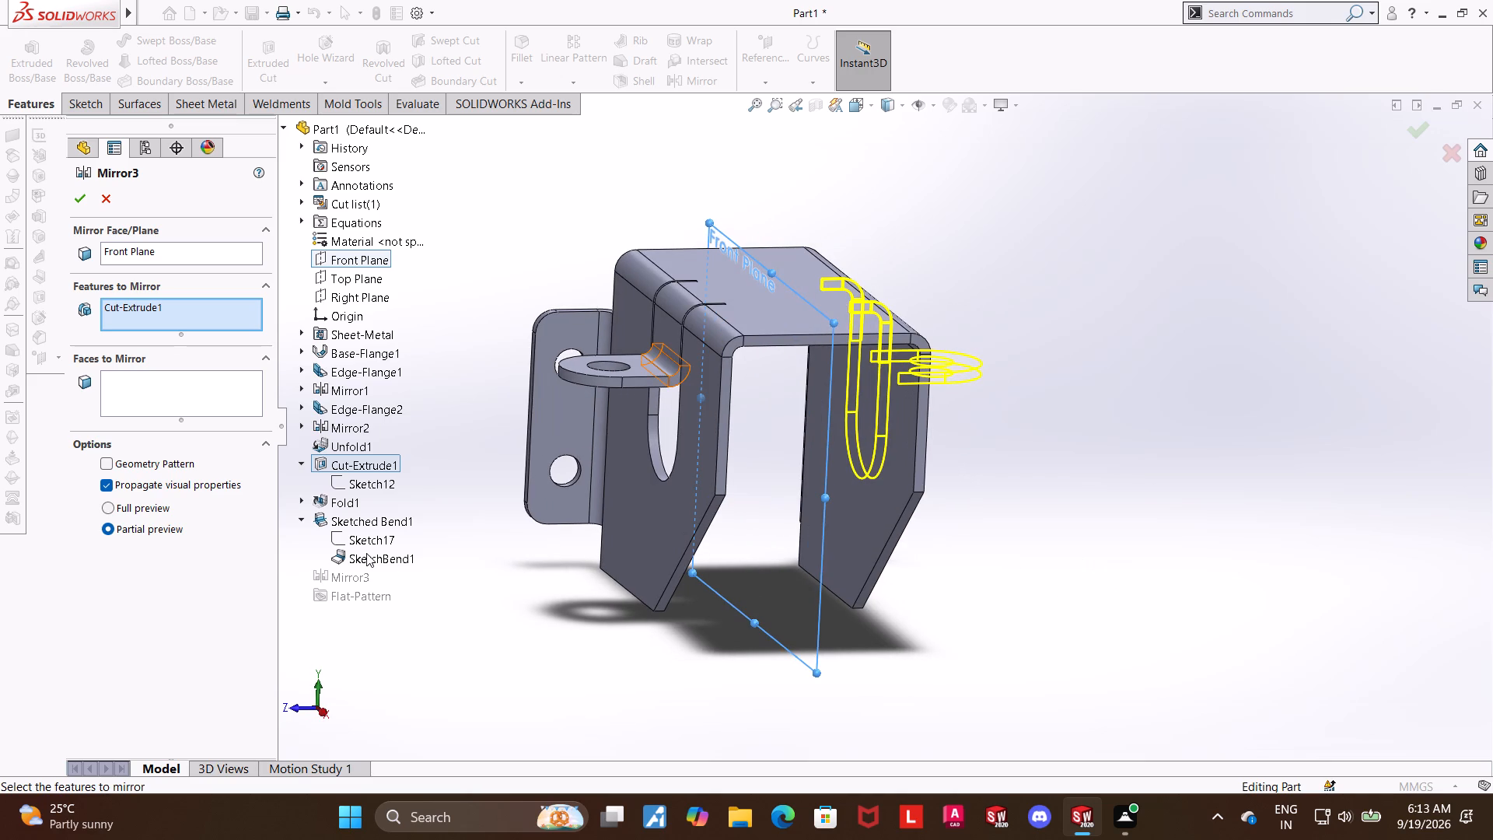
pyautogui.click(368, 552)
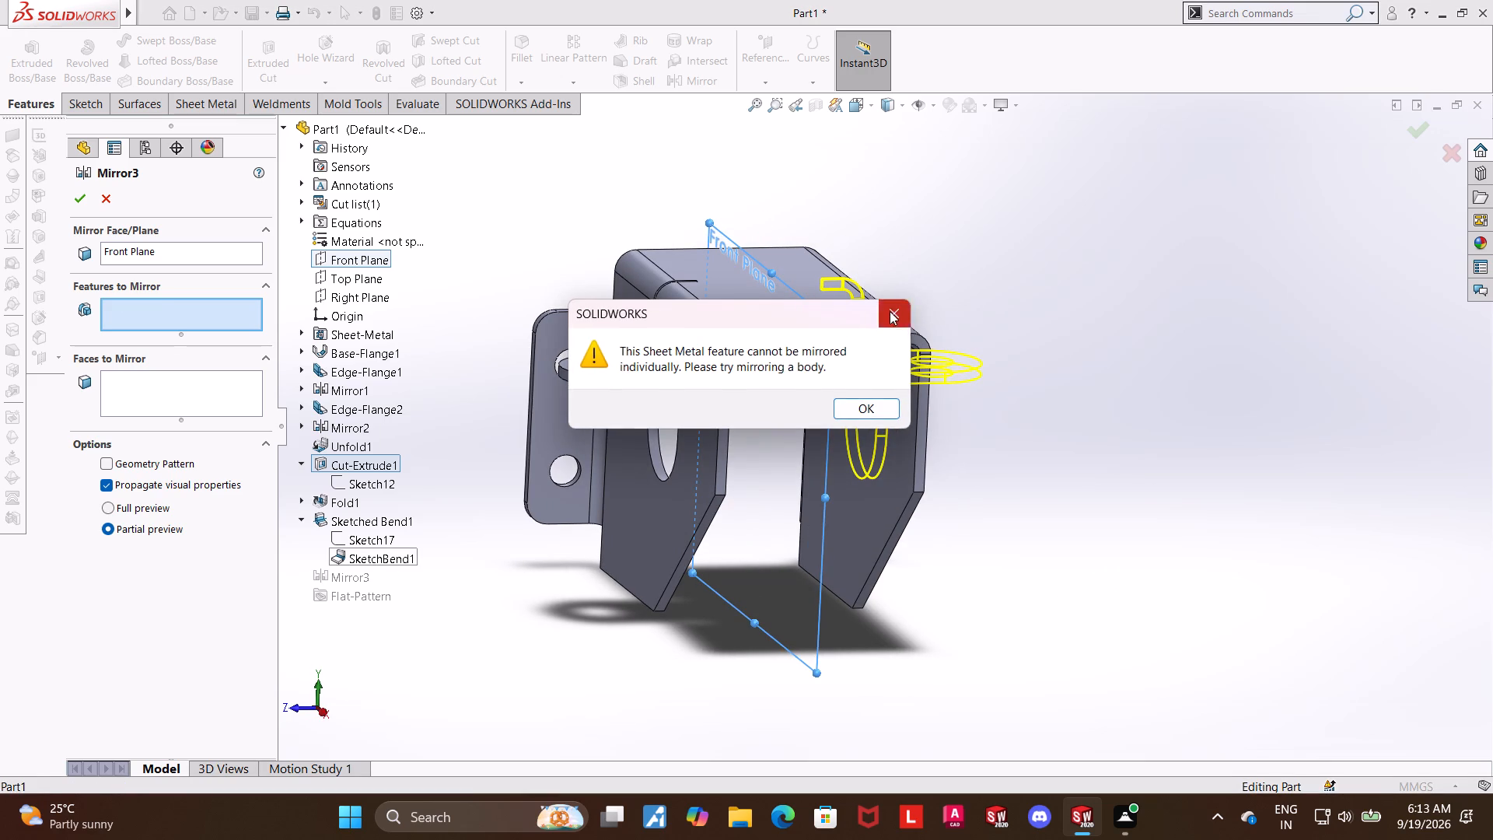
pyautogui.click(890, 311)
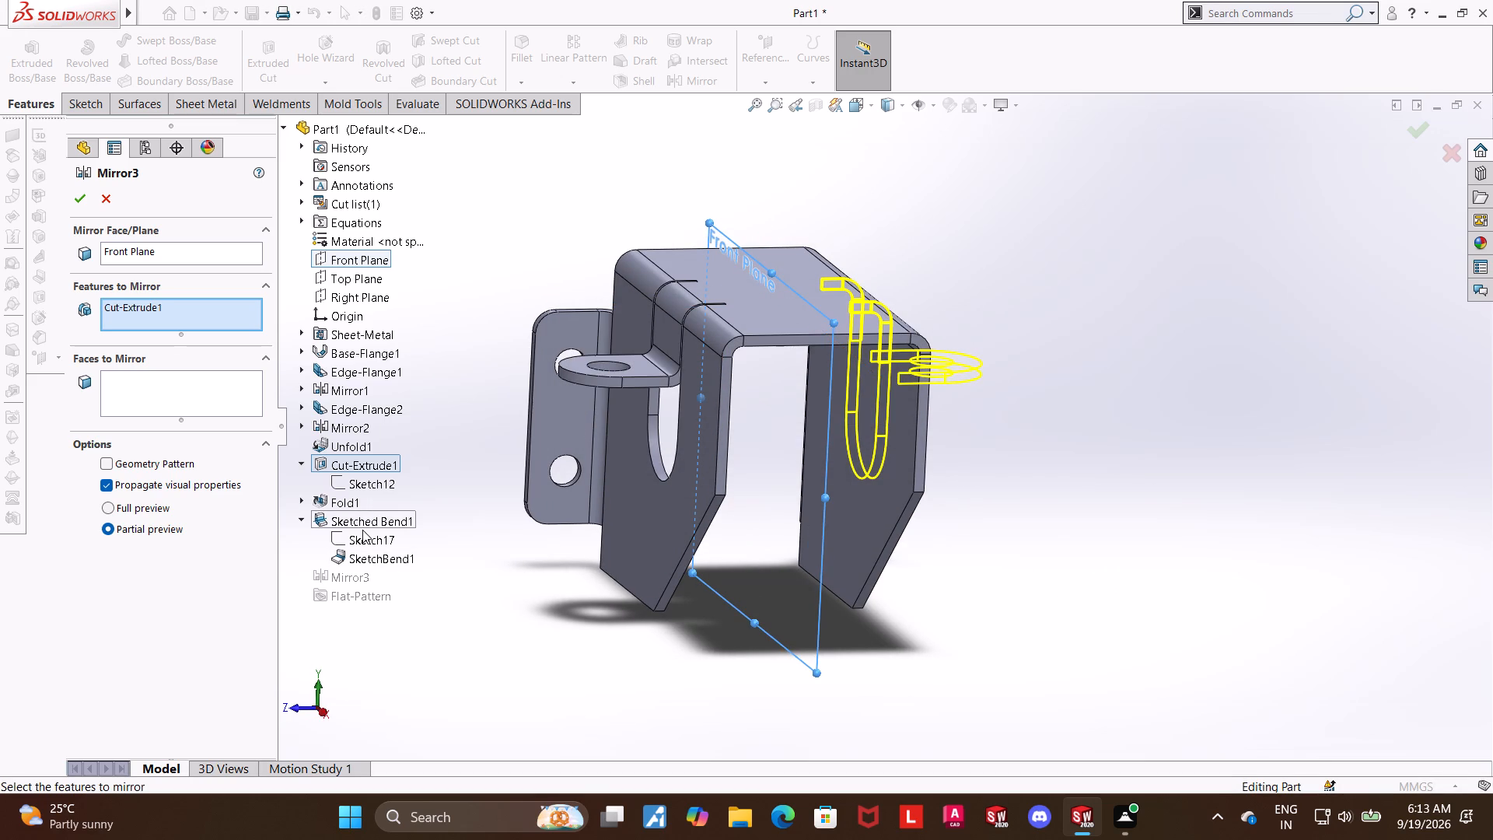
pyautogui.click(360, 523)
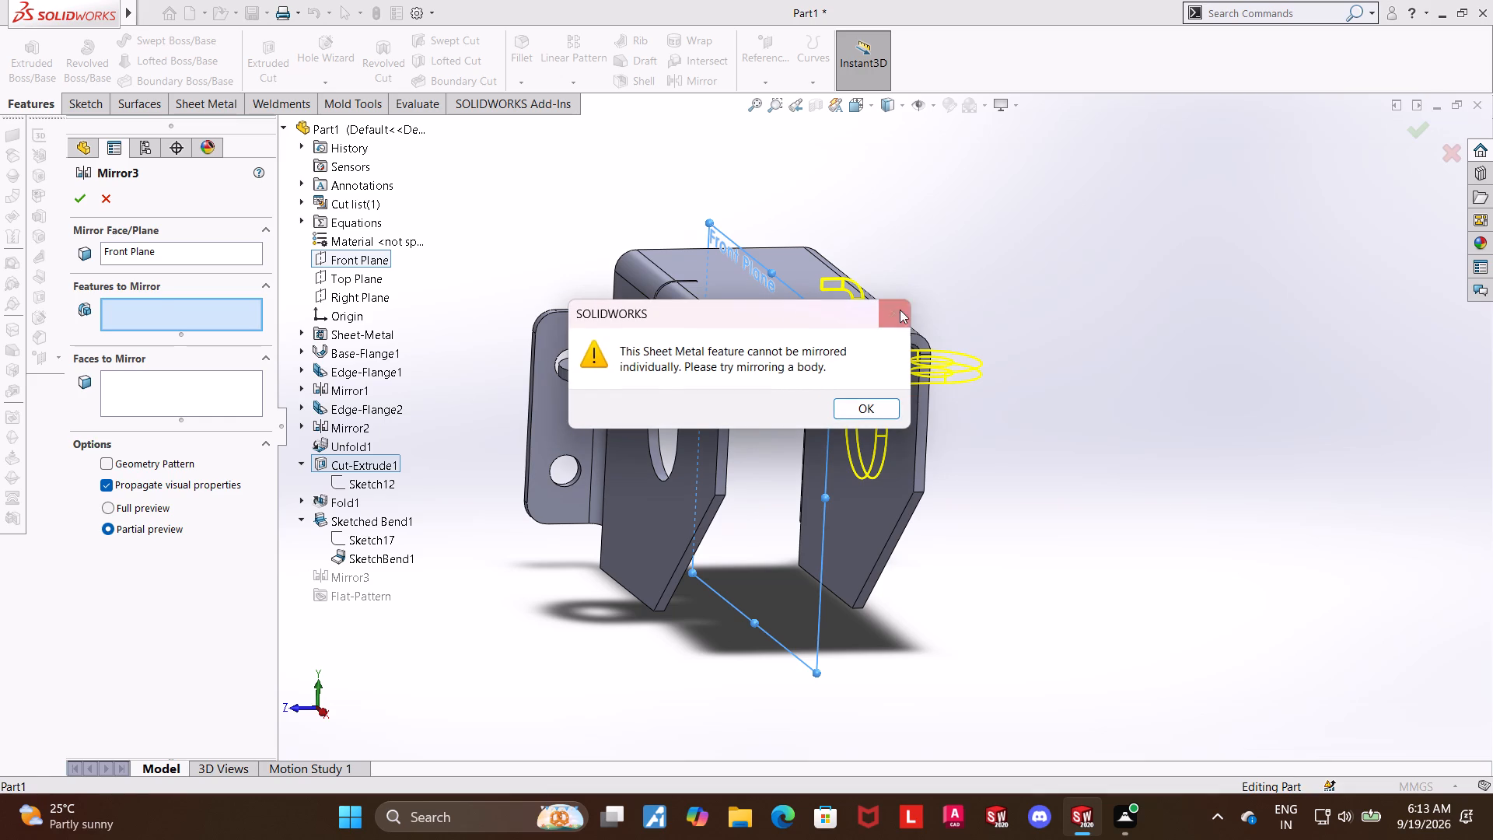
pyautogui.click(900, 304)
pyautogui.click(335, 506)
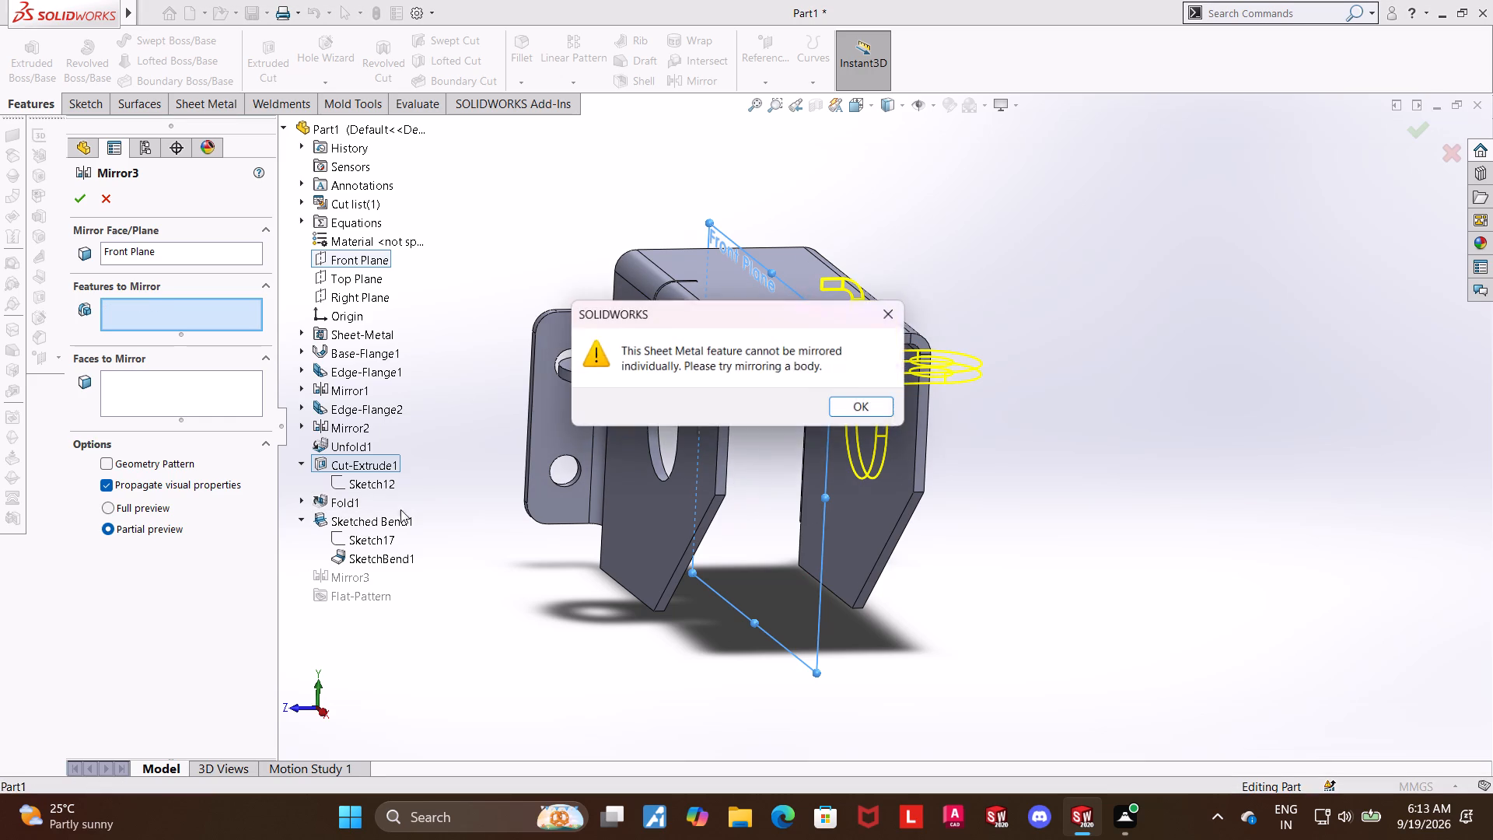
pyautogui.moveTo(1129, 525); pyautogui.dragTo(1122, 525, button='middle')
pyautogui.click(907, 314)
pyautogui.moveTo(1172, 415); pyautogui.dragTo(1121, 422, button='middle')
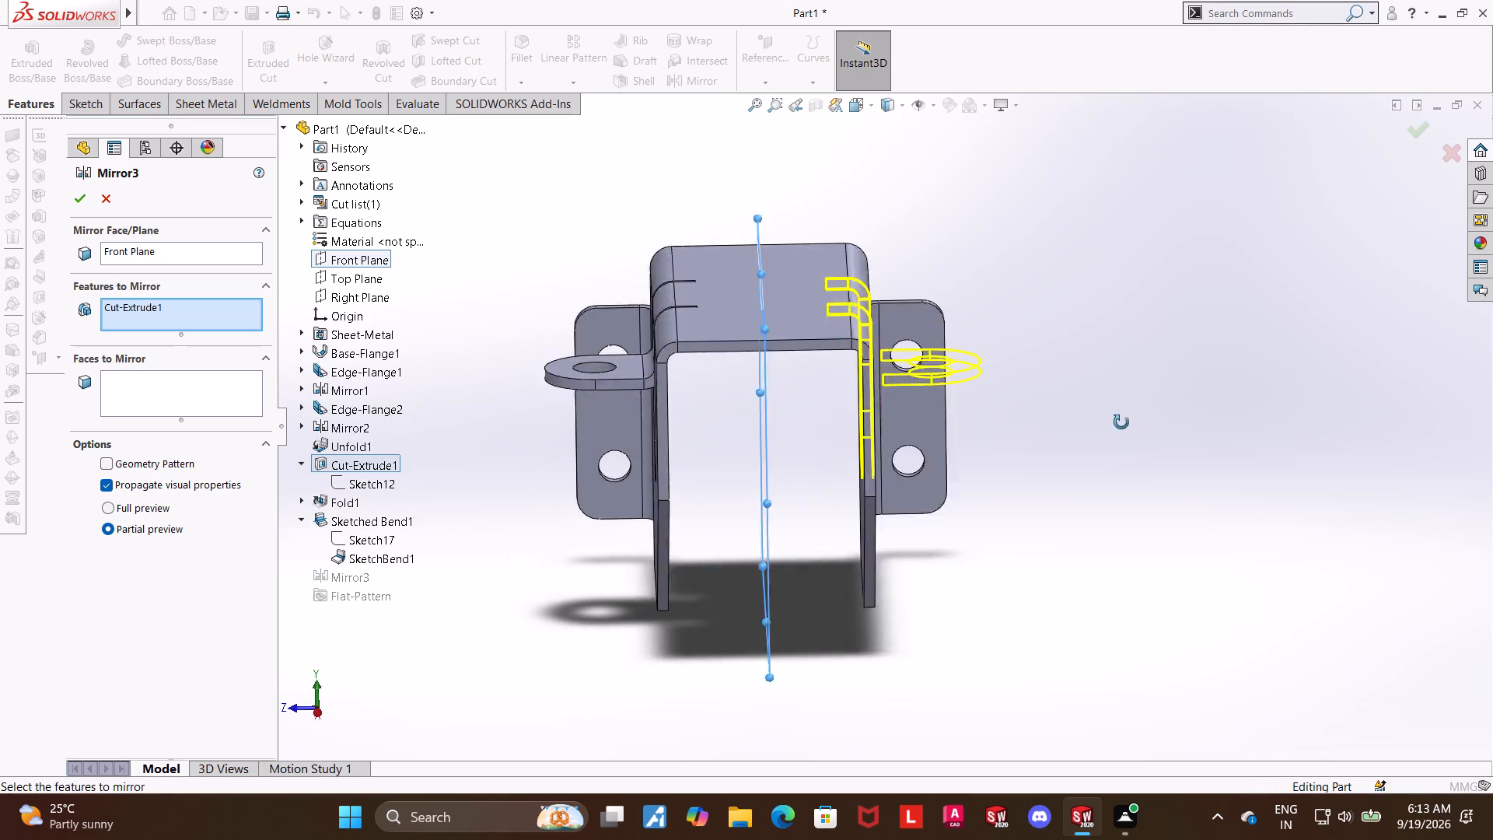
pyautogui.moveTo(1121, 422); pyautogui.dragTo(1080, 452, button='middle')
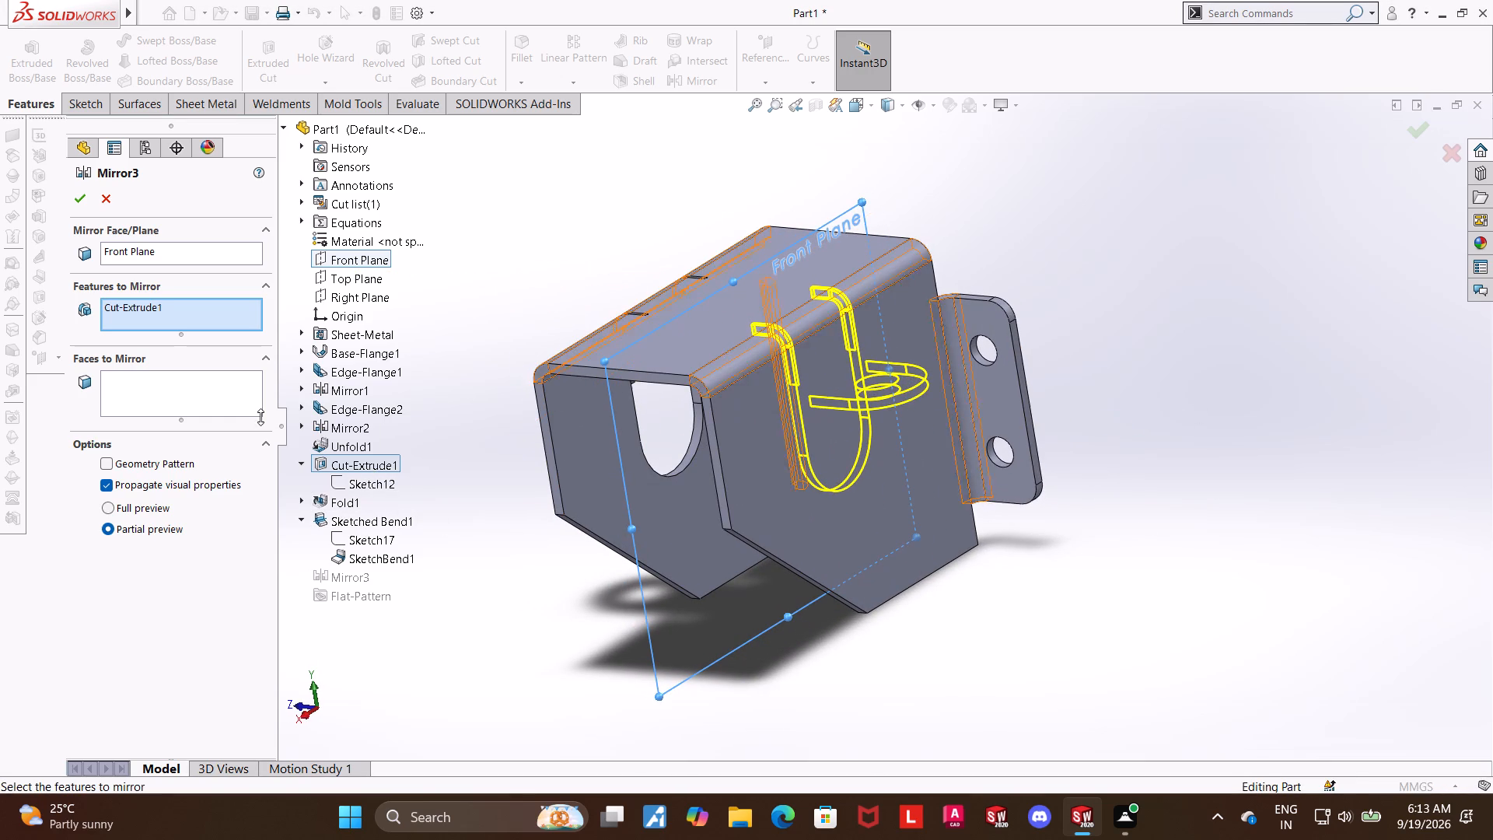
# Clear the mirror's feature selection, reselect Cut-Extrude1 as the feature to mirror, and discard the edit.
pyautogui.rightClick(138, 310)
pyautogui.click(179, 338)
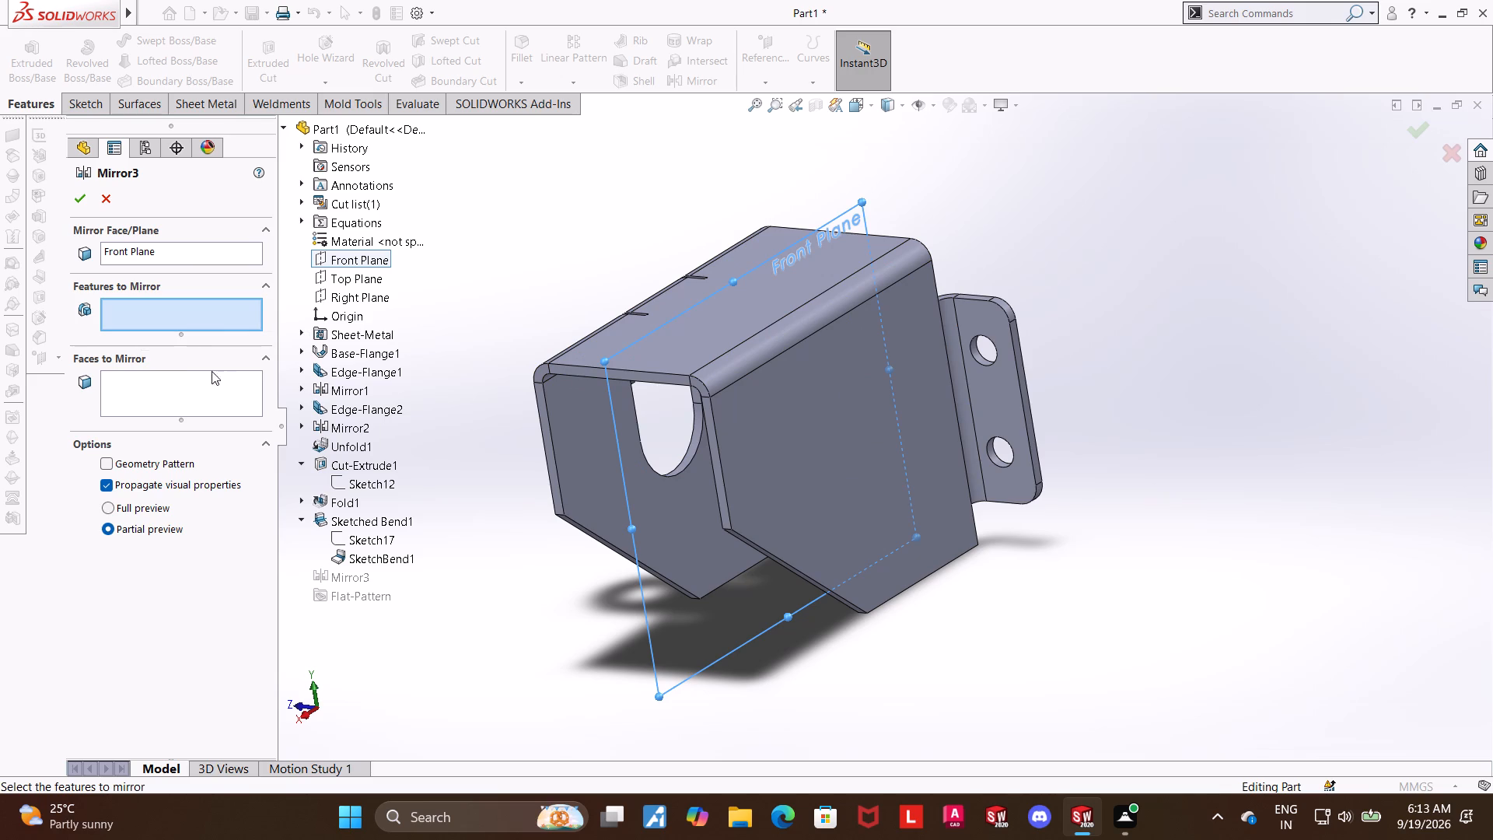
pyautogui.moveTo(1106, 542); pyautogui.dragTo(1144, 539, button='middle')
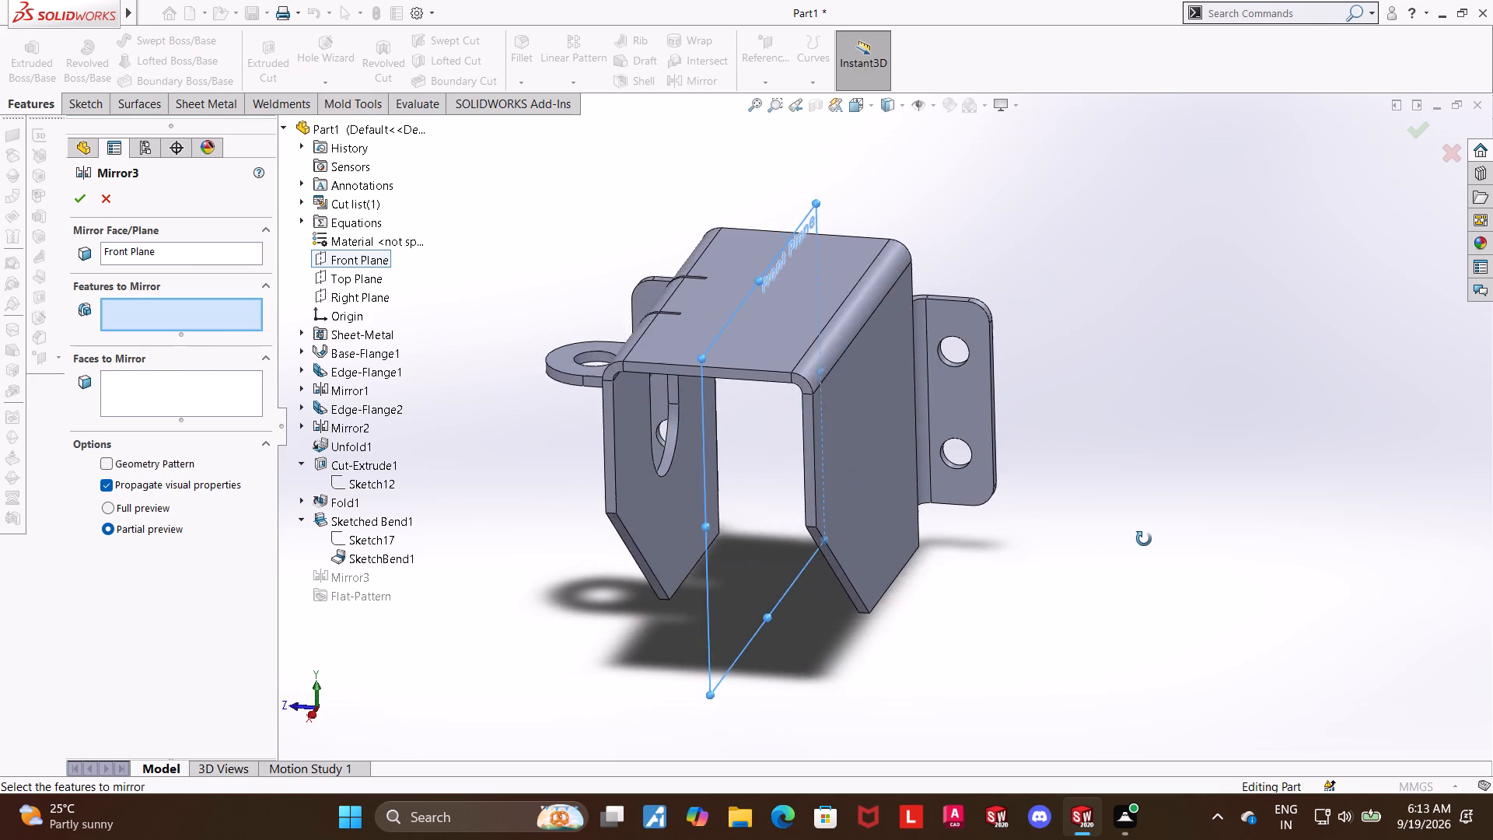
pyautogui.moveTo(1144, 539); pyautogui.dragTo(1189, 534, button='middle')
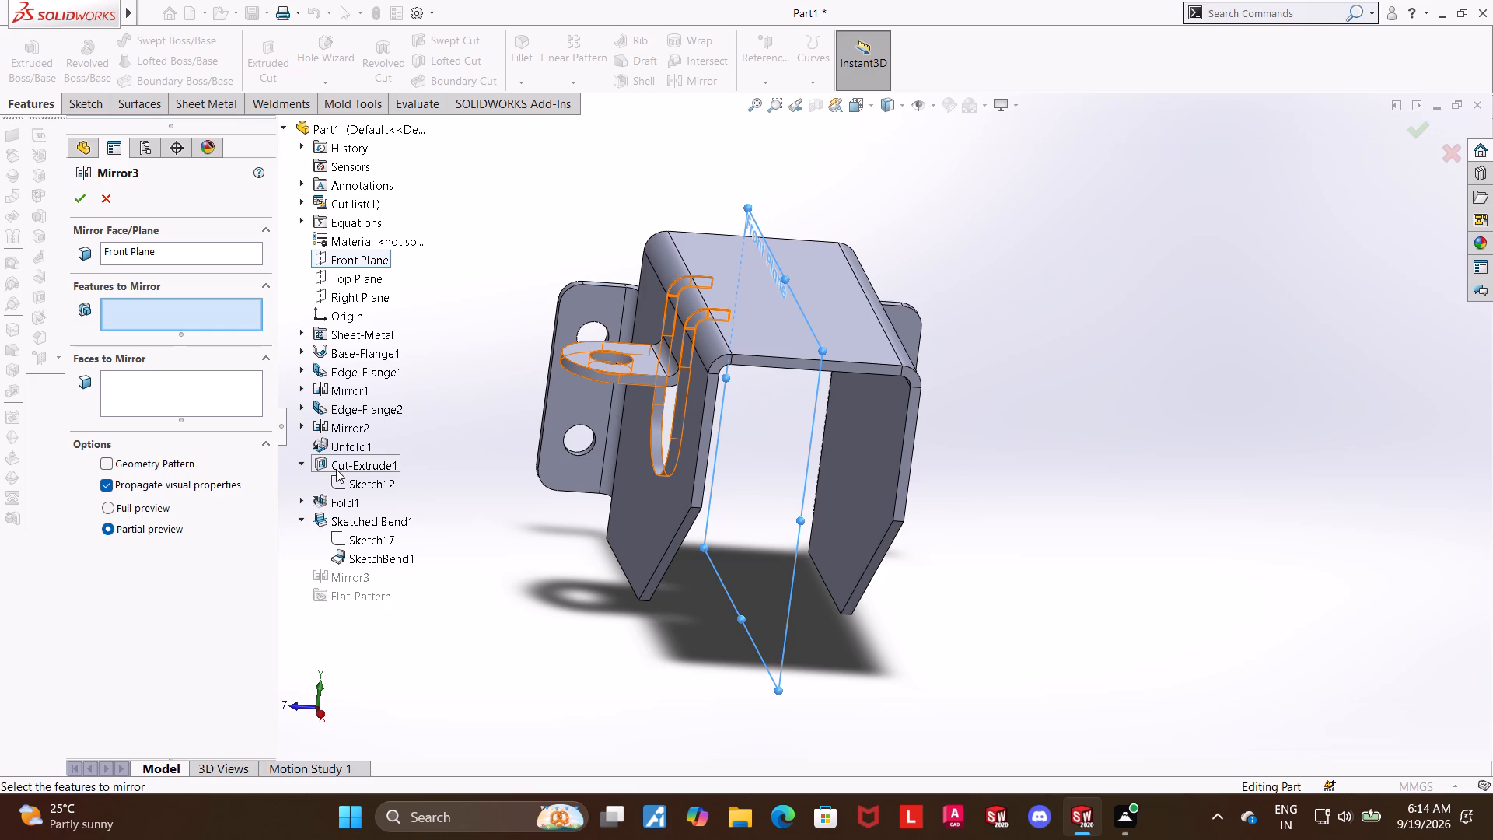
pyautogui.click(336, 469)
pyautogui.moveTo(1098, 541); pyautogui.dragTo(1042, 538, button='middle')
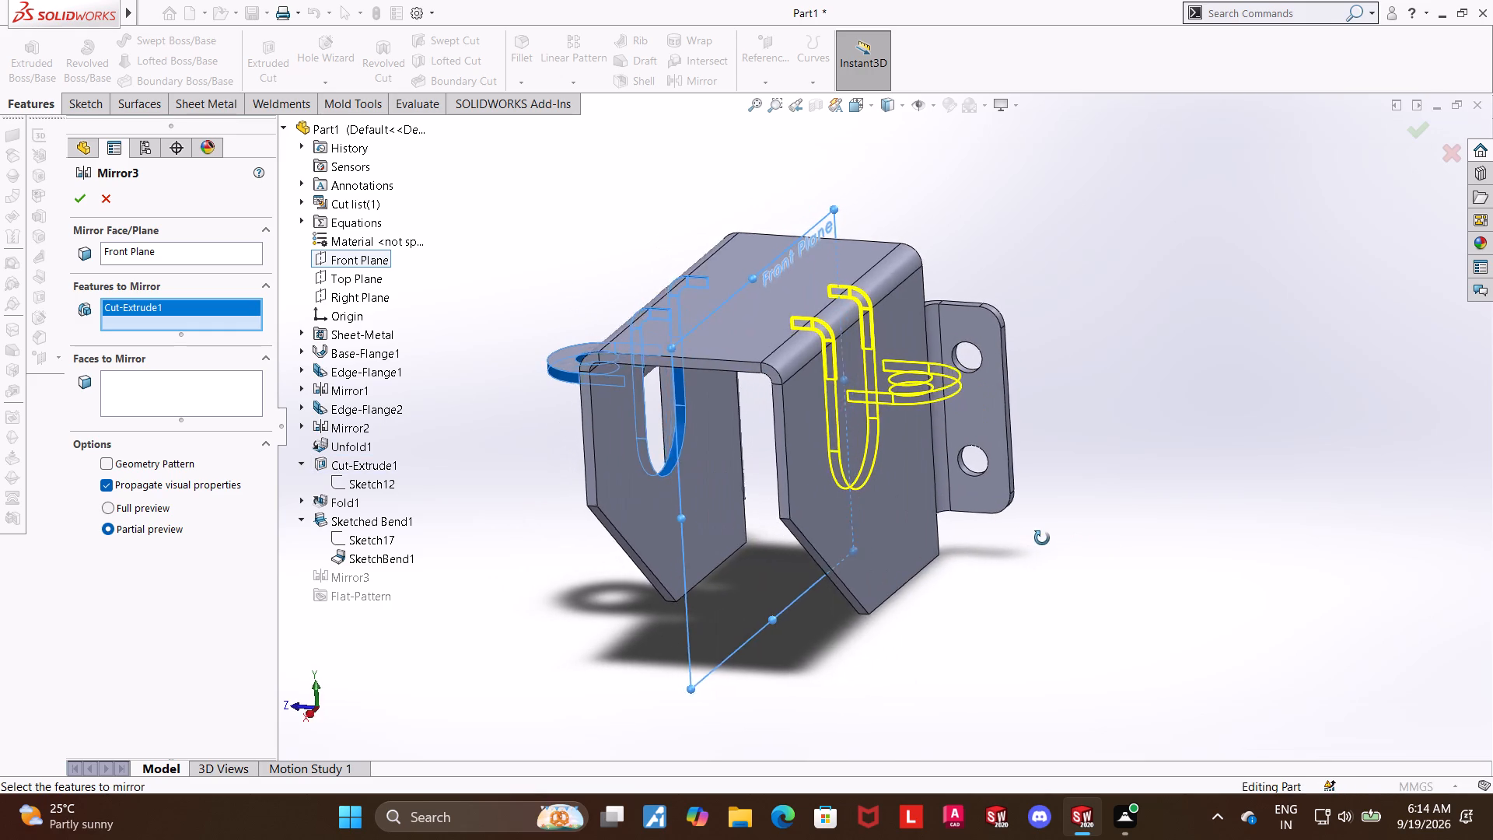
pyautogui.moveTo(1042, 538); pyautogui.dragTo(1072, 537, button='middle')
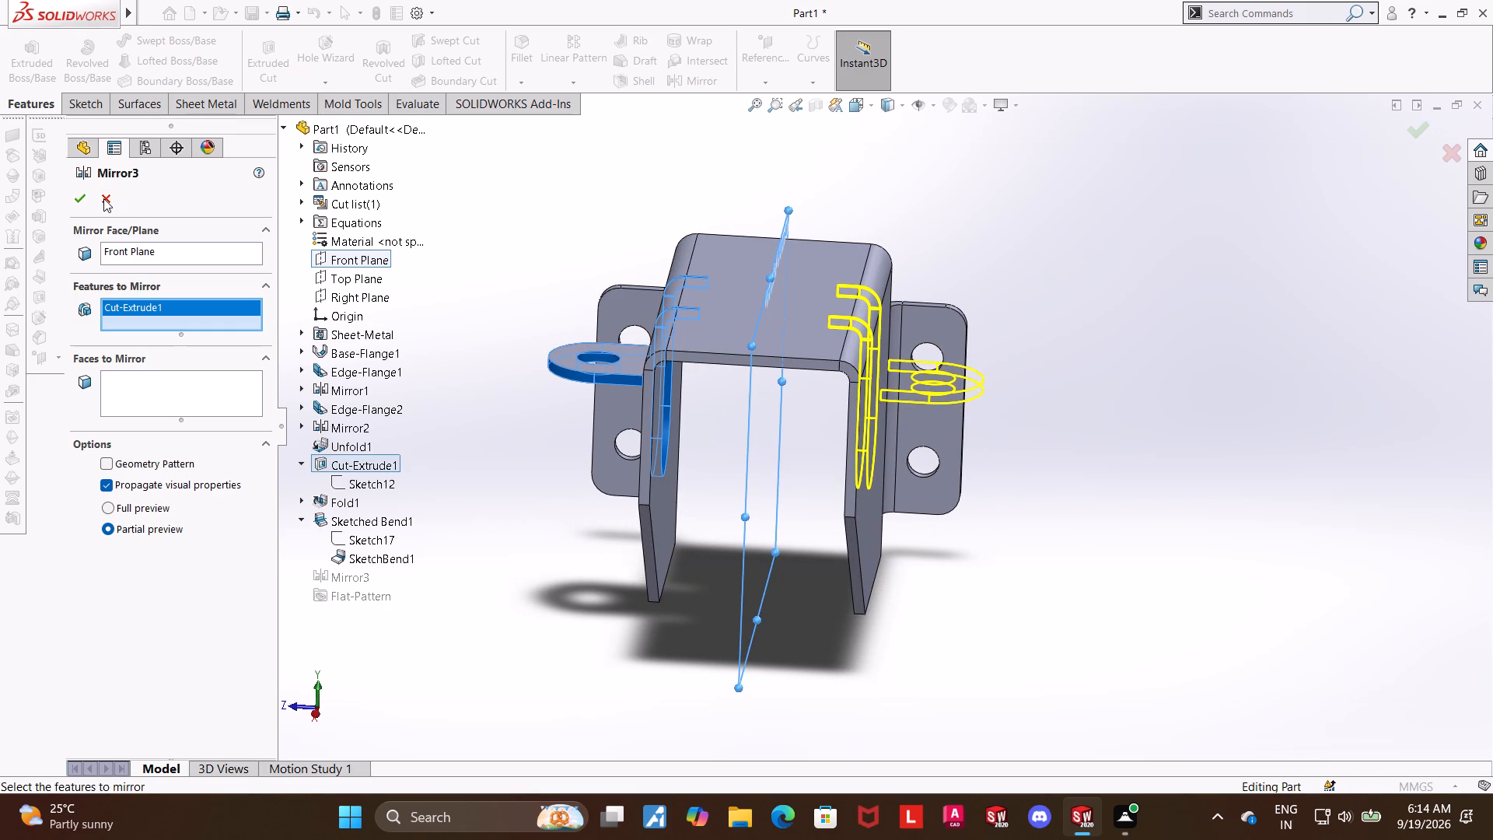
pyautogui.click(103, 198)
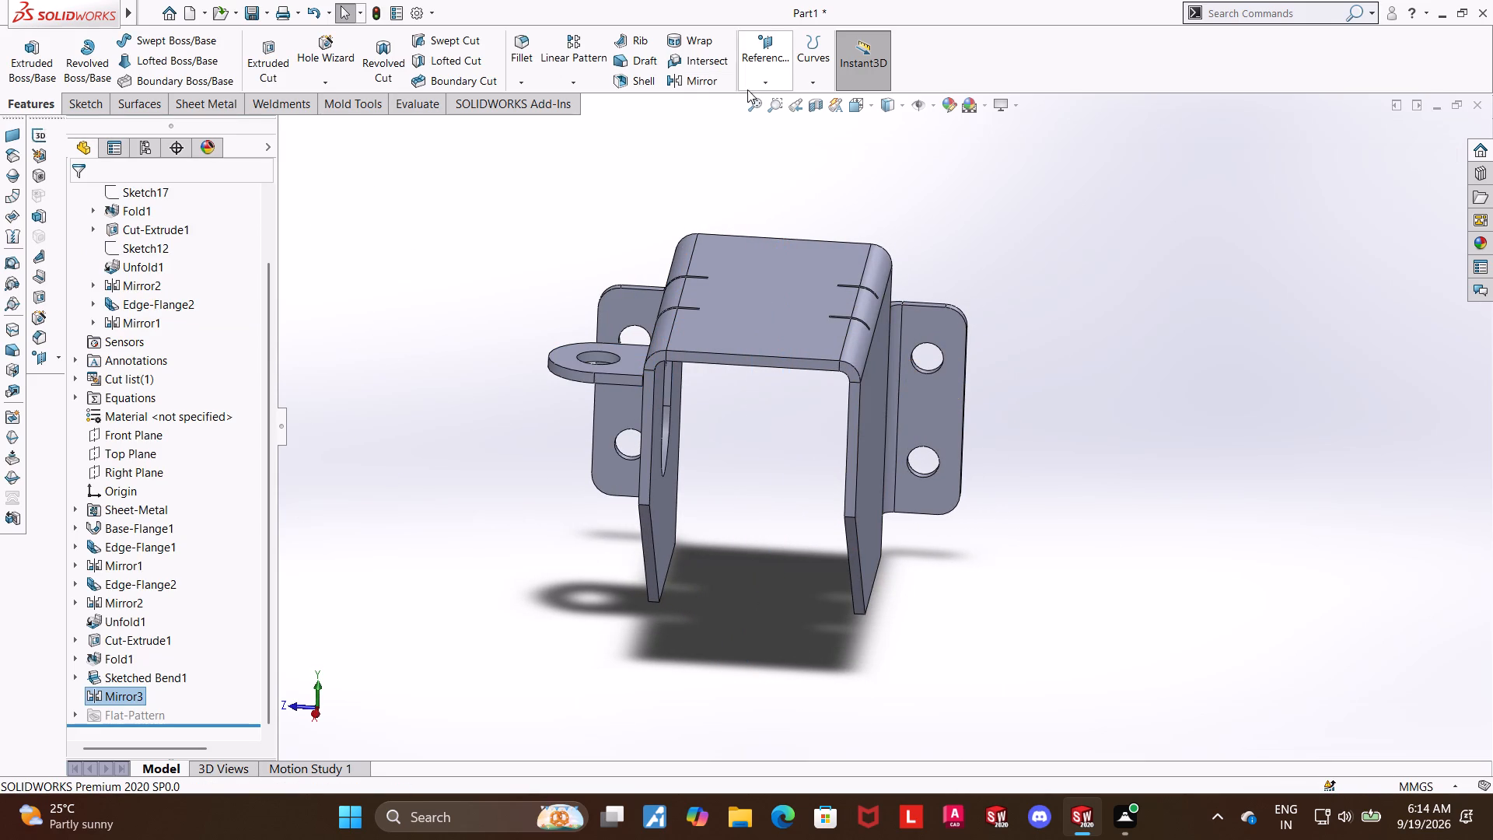
# Unfold all the bracket's bends, keeping the flat top face fixed.
pyautogui.click(130, 107)
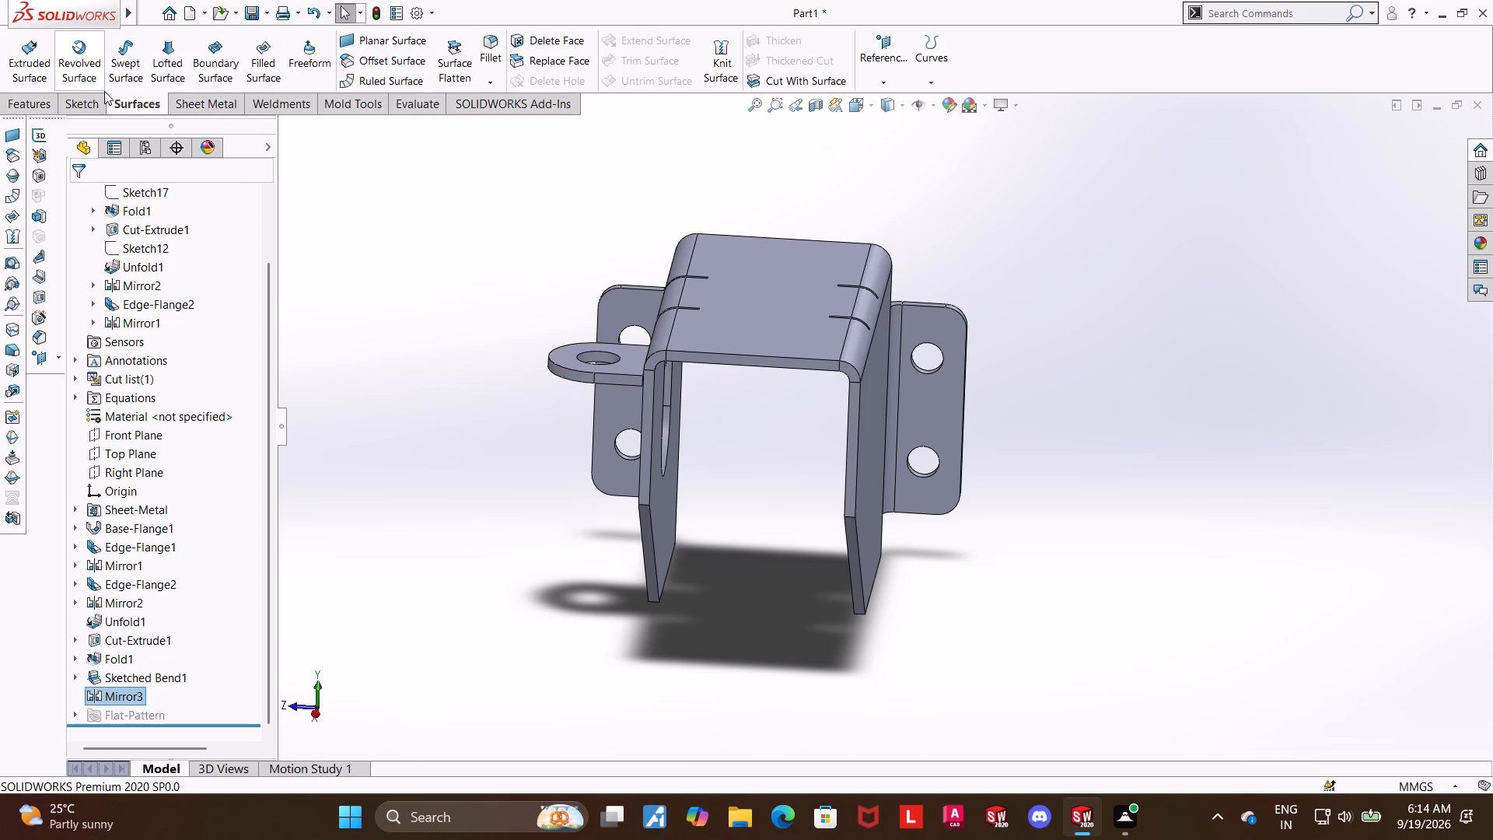
pyautogui.click(92, 95)
pyautogui.click(223, 102)
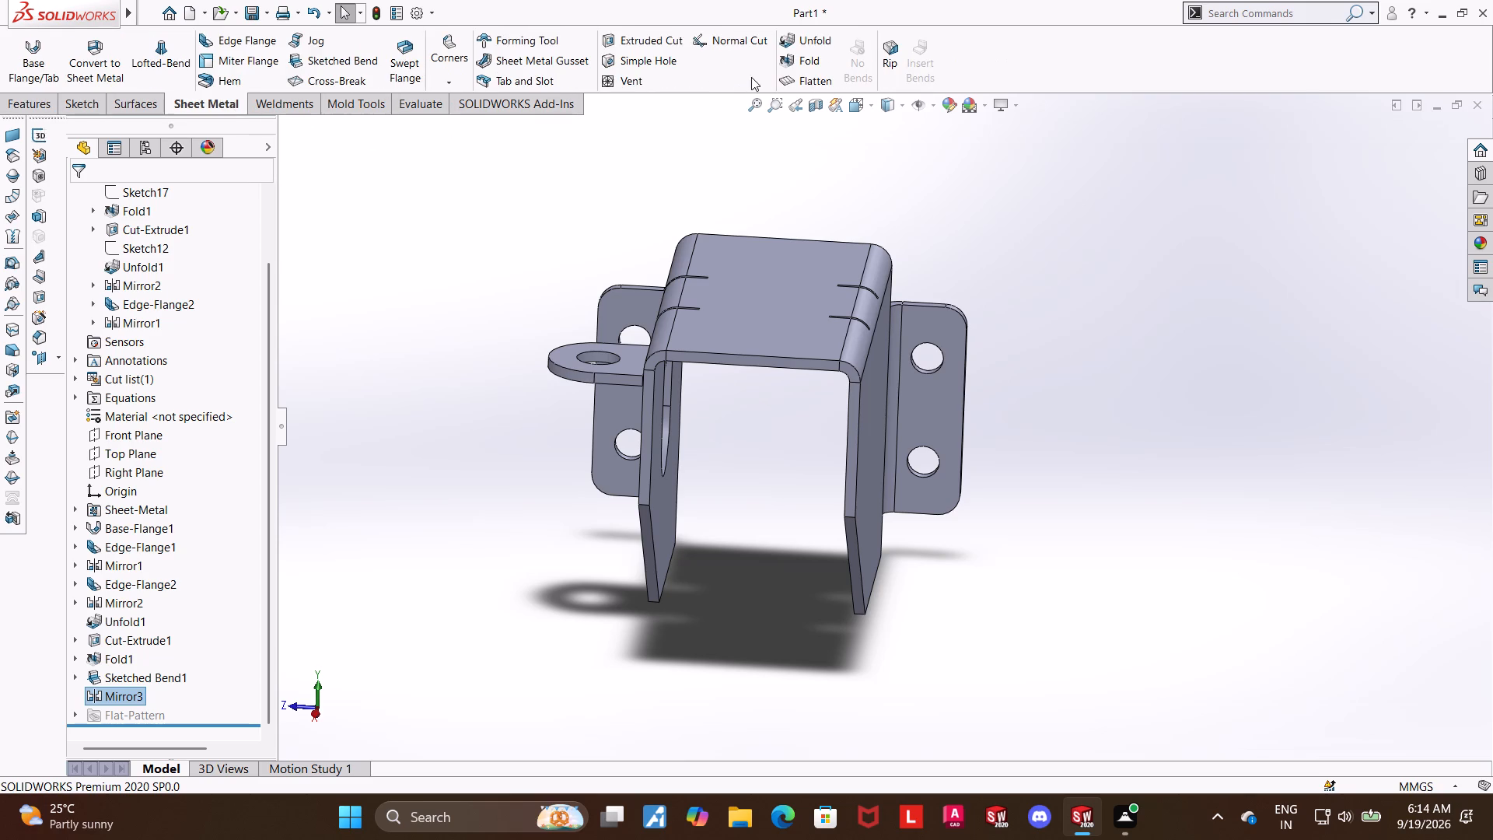
pyautogui.click(810, 40)
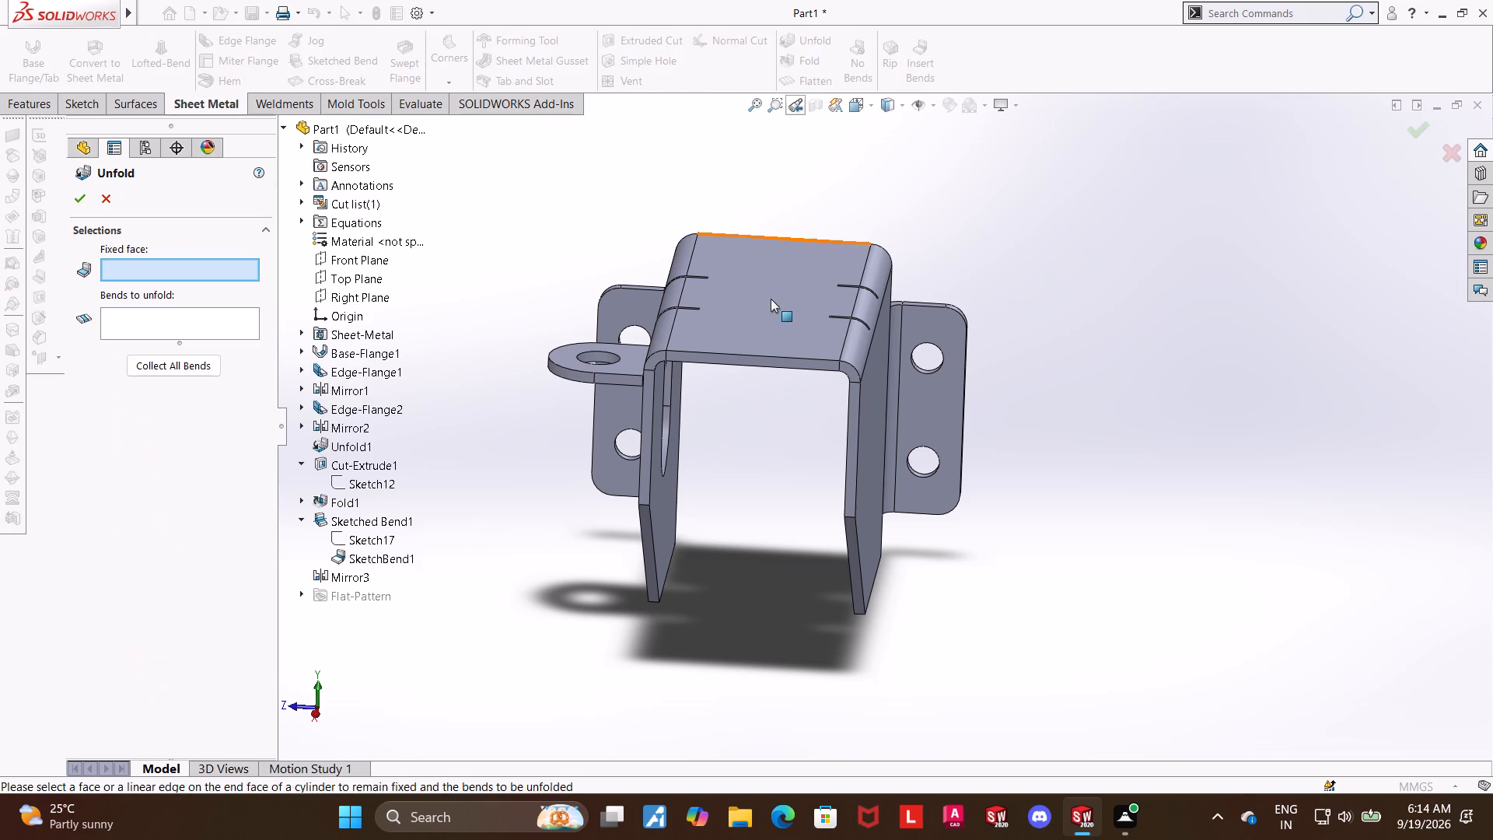
pyautogui.click(771, 299)
pyautogui.click(165, 367)
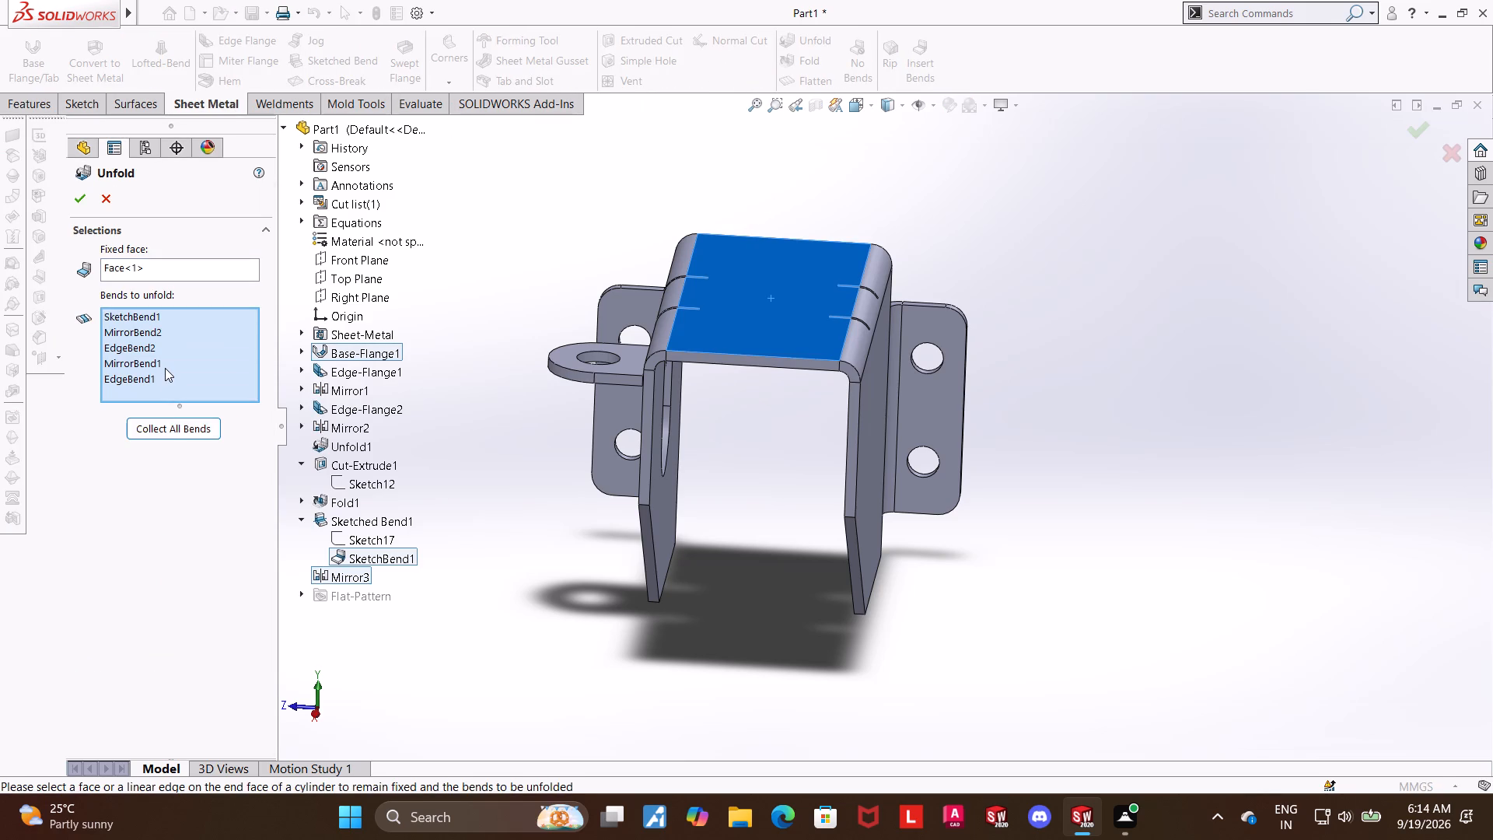
pyautogui.click(81, 208)
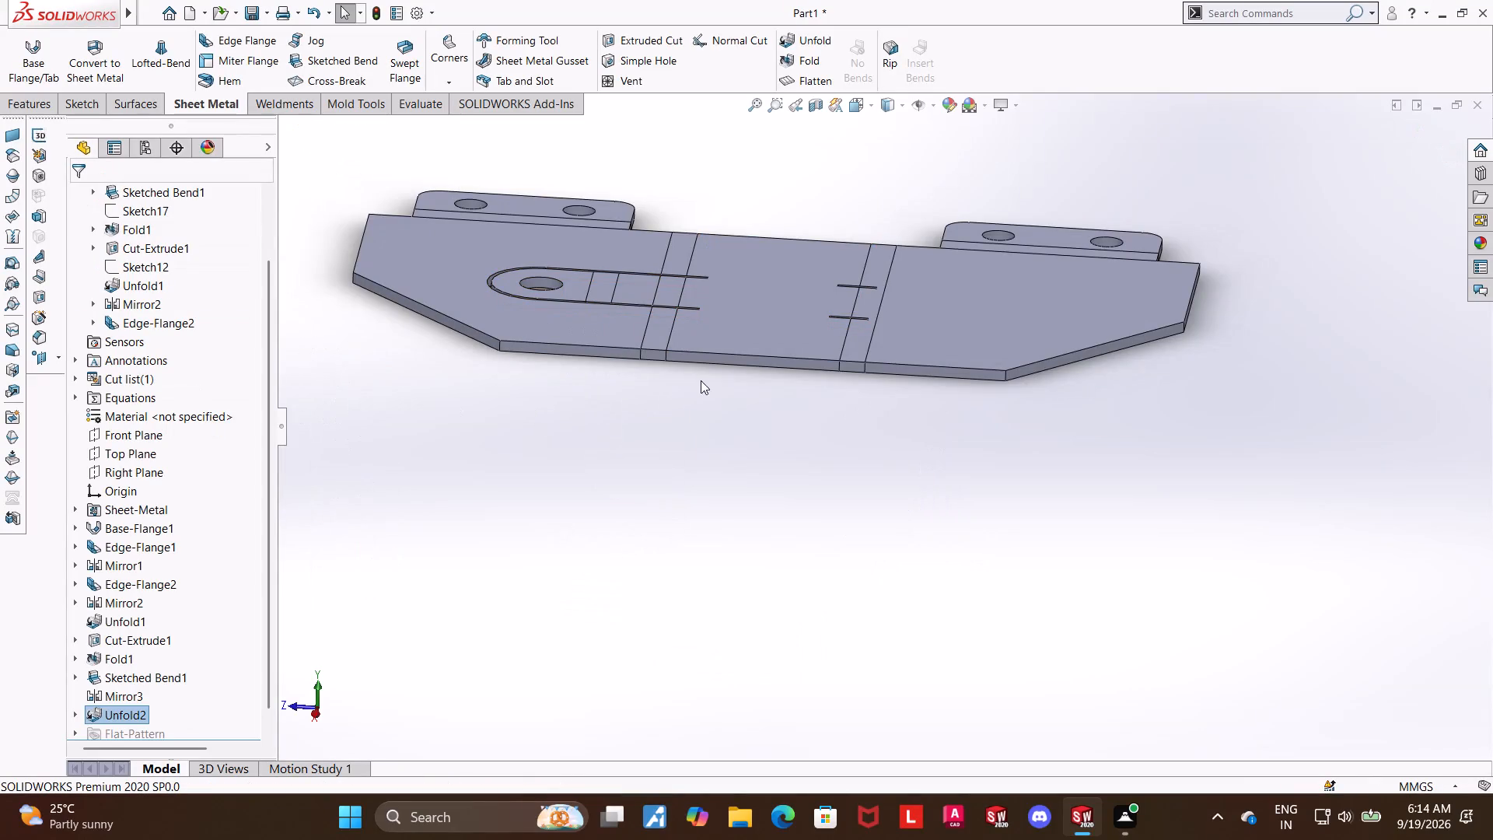
# Delete the Mirror3 feature that mirrors the U-shaped tongue cut.
pyautogui.scroll(-5, 143, 679)
pyautogui.rightClick(117, 674)
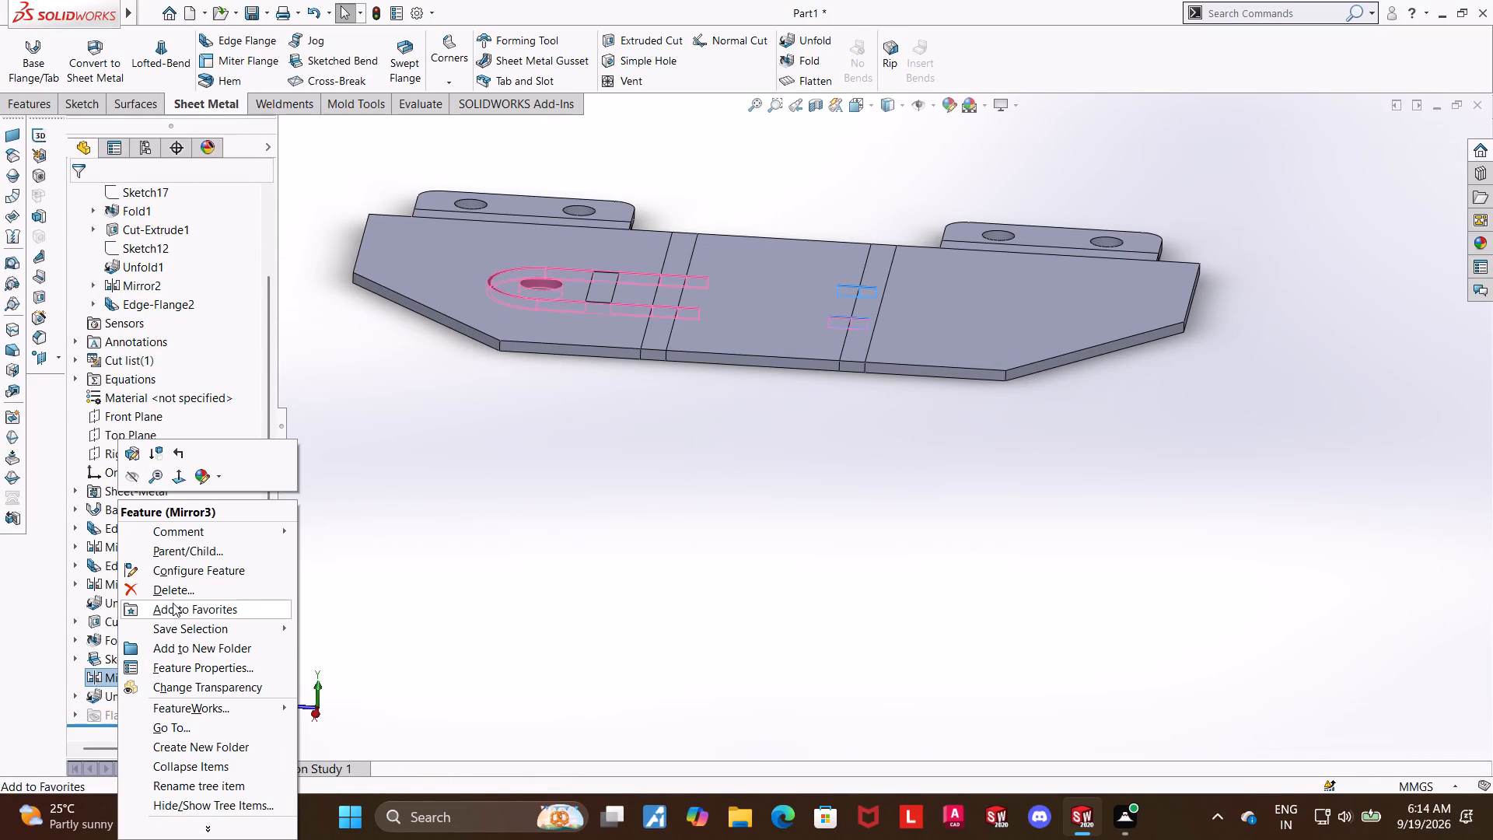
pyautogui.click(176, 594)
pyautogui.click(858, 308)
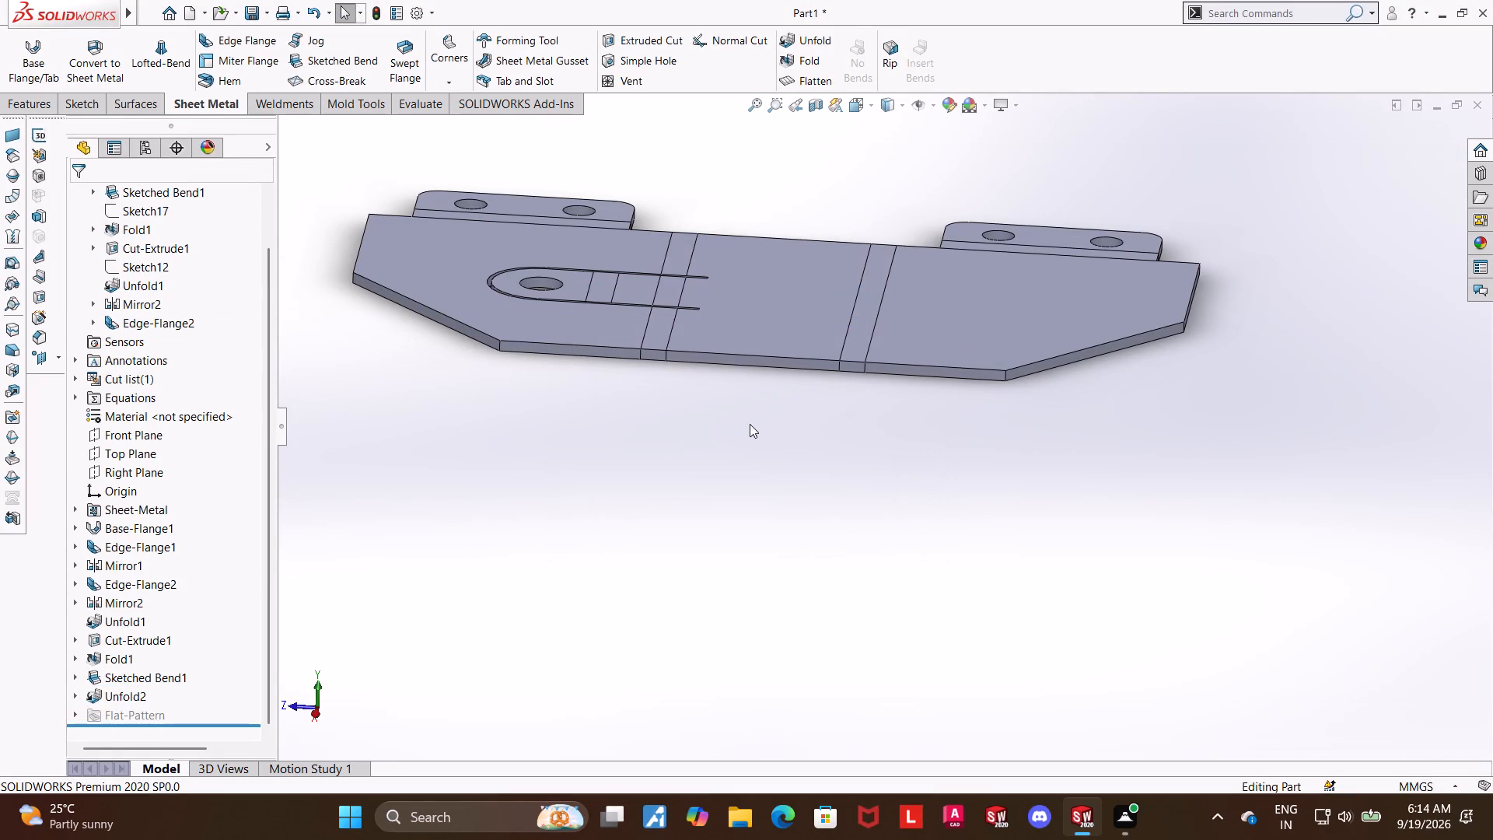
# On the unfolded bracket, mirror the tongue cut Cut-Extrude1 about the Front Plane.
pyautogui.moveTo(750, 424); pyautogui.dragTo(763, 474, button='middle')
pyautogui.scroll(3, 707, 301)
pyautogui.scroll(-1, 554, 277)
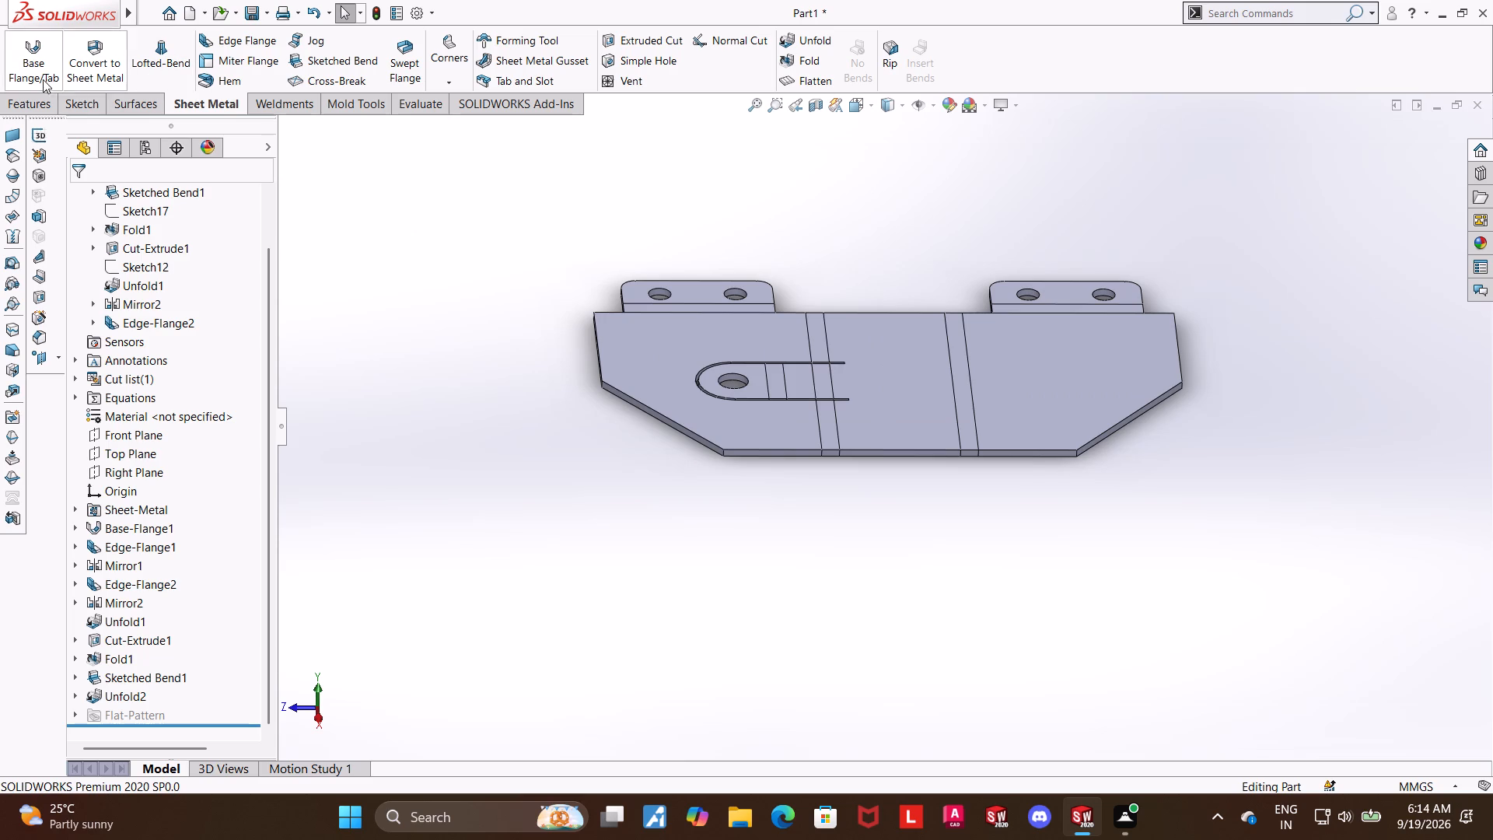
pyautogui.click(42, 102)
pyautogui.click(669, 82)
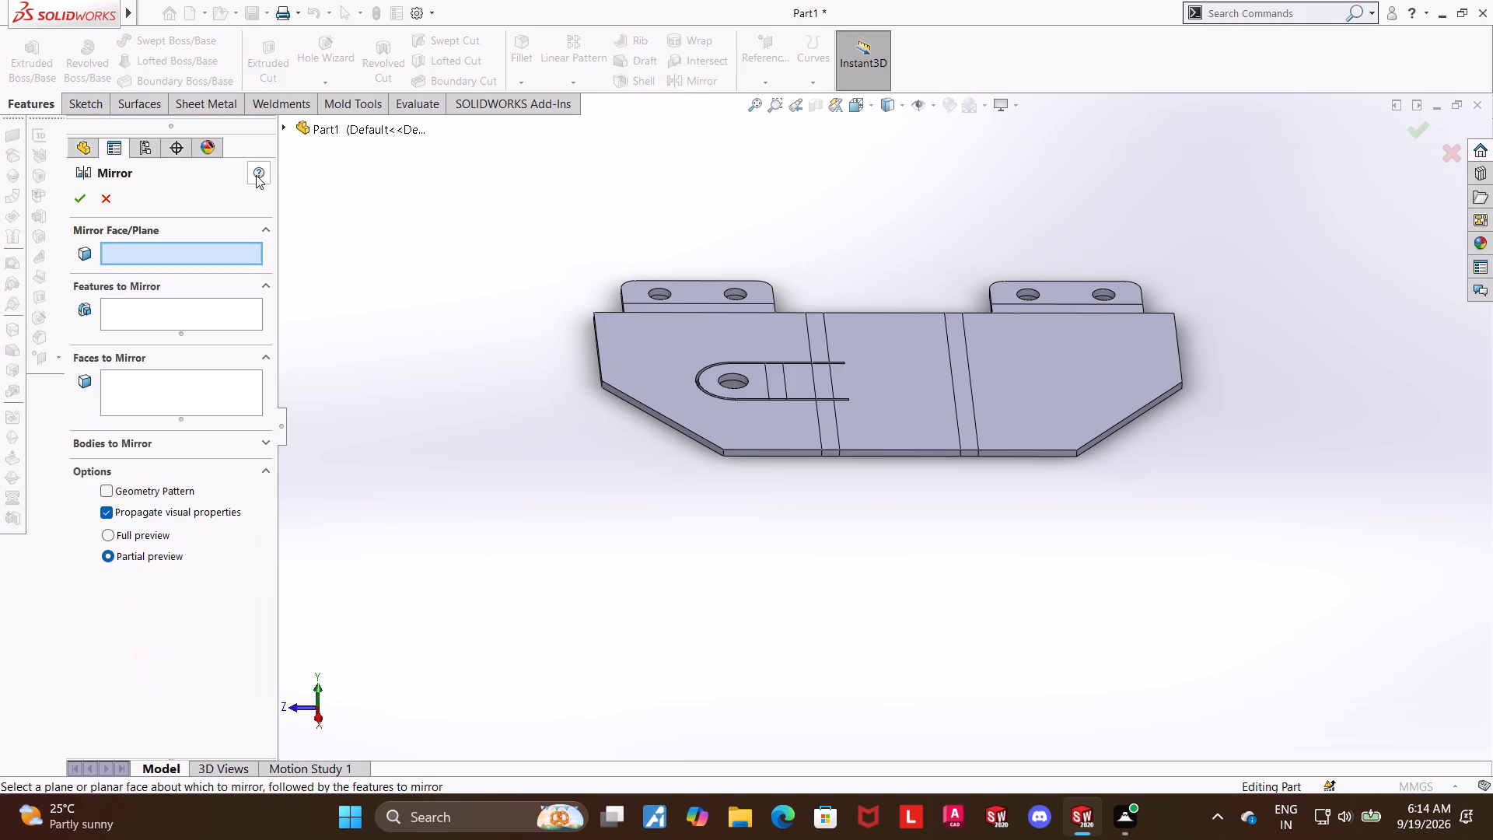
pyautogui.click(286, 129)
pyautogui.click(343, 256)
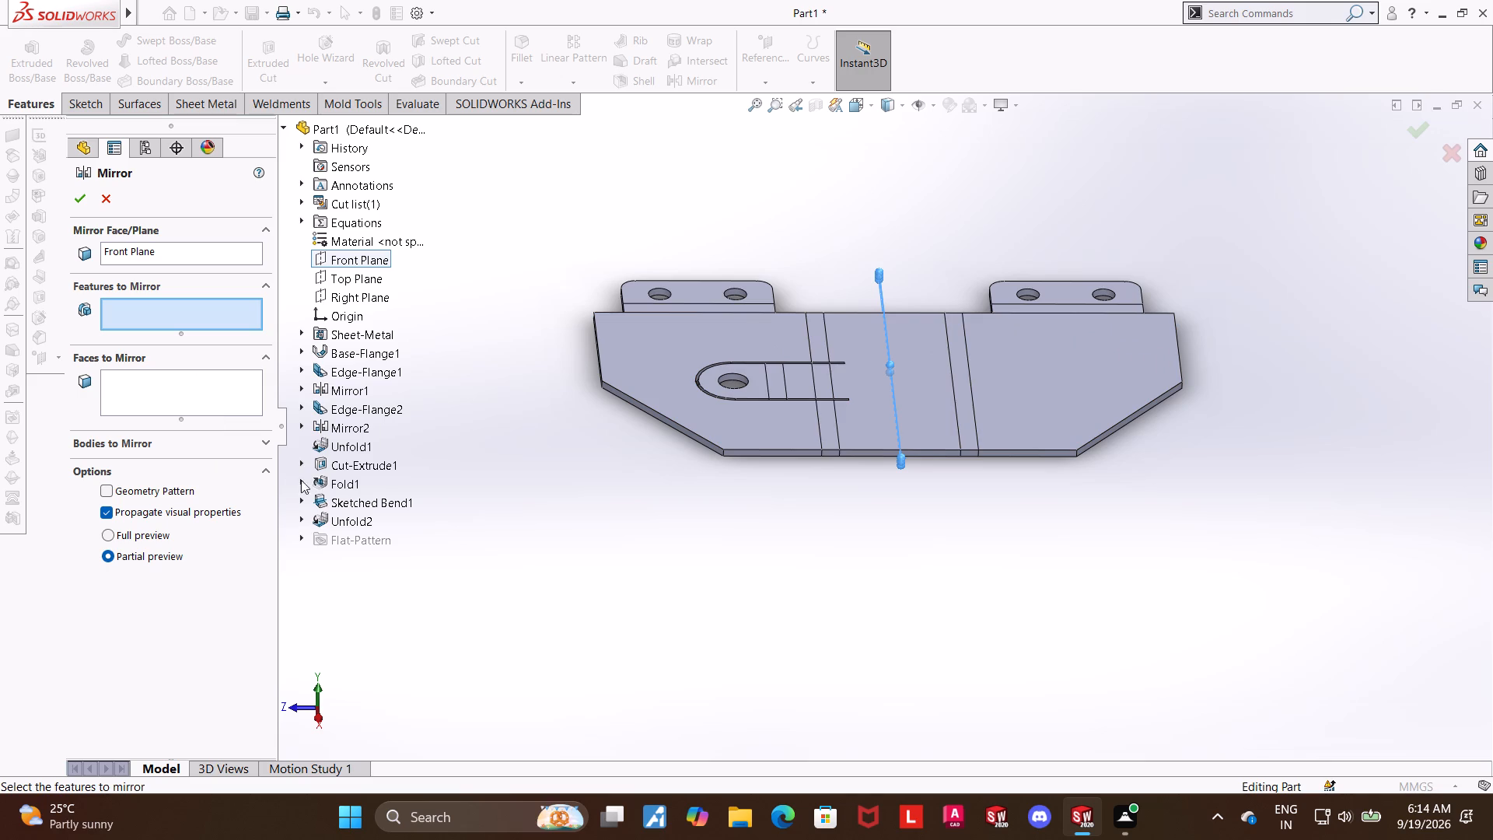
pyautogui.click(344, 464)
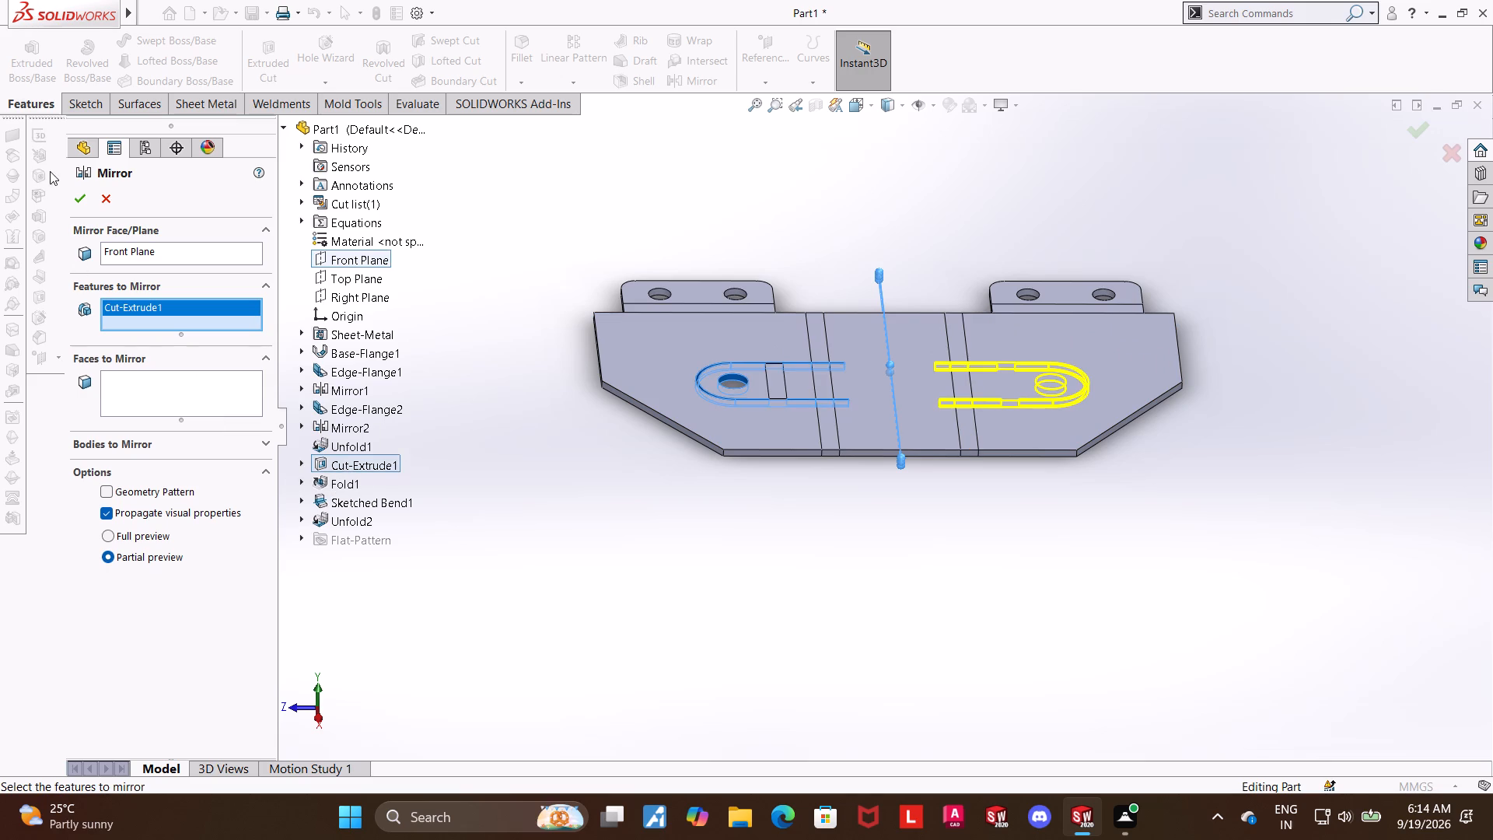
pyautogui.click(72, 199)
pyautogui.click(709, 521)
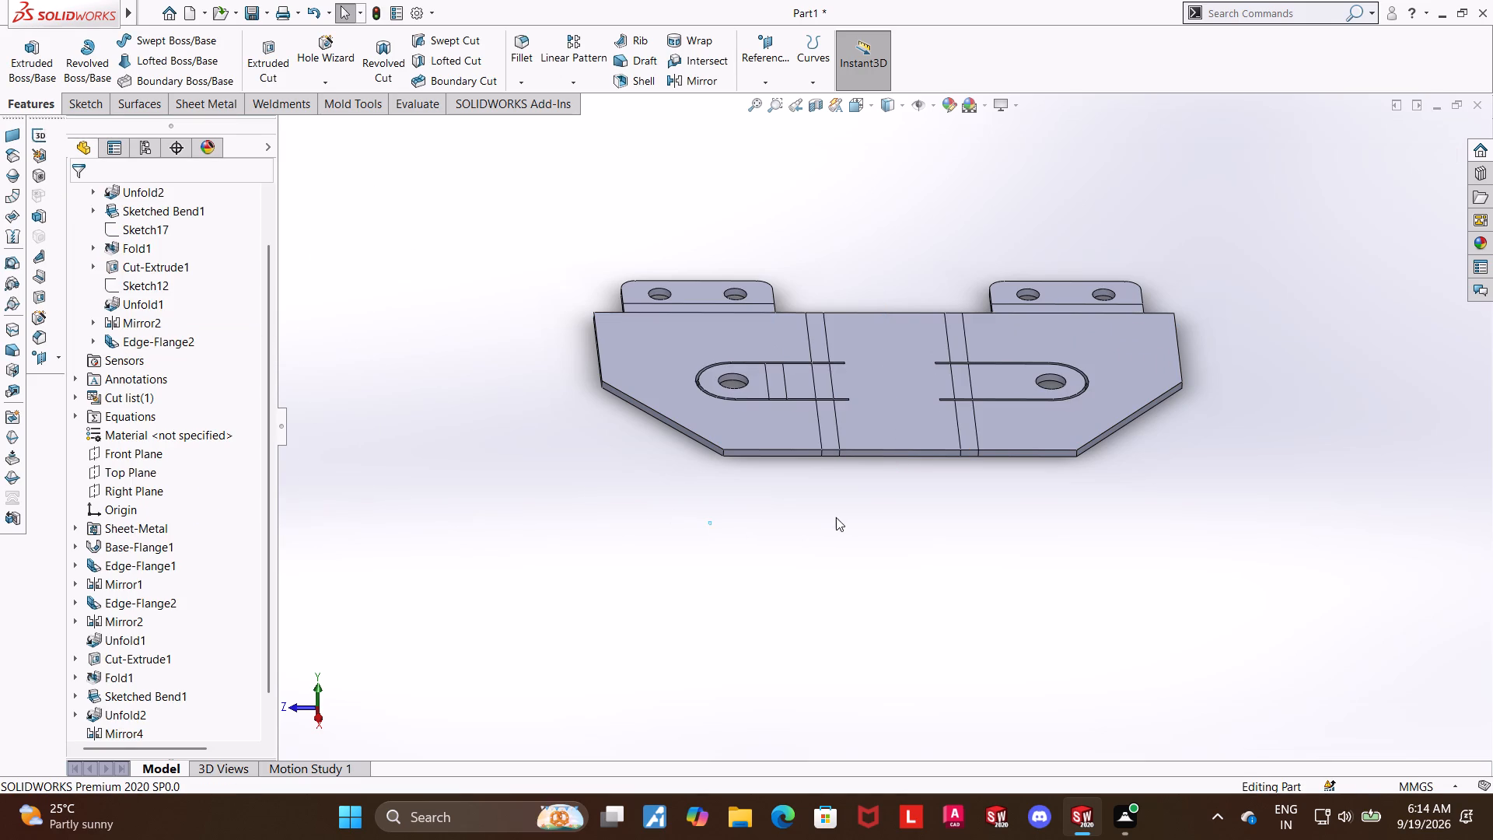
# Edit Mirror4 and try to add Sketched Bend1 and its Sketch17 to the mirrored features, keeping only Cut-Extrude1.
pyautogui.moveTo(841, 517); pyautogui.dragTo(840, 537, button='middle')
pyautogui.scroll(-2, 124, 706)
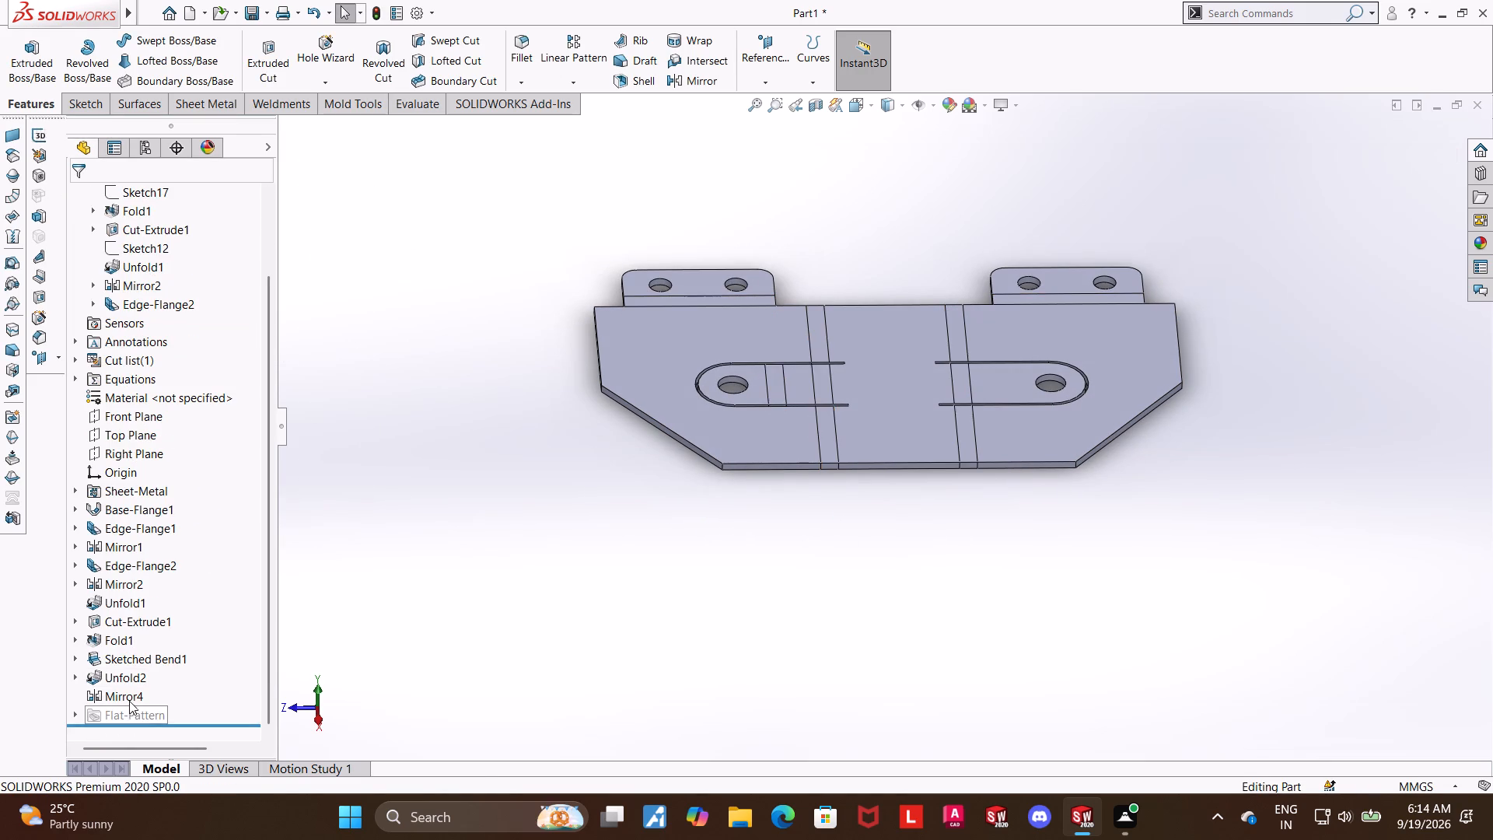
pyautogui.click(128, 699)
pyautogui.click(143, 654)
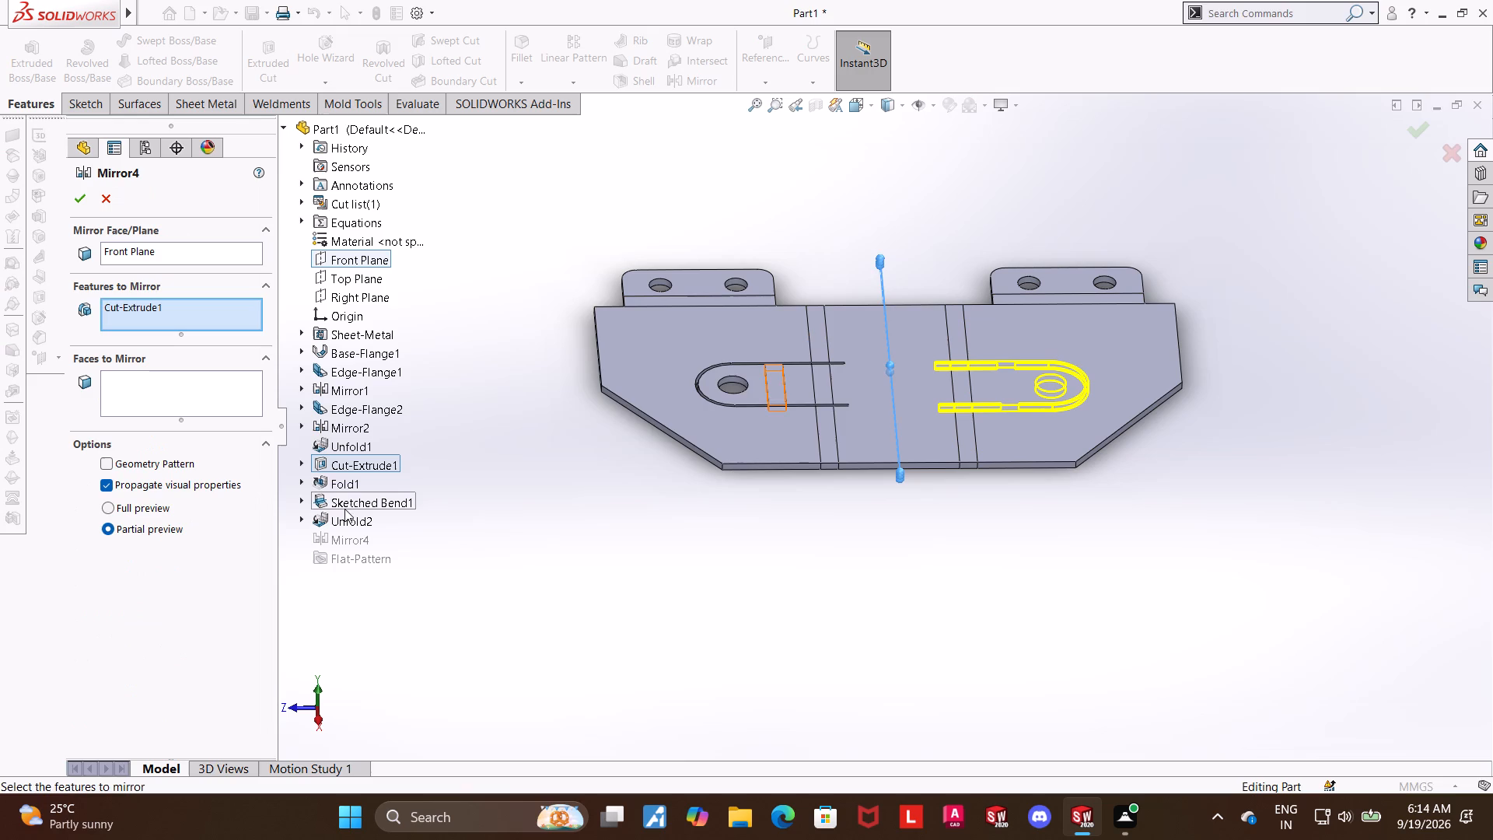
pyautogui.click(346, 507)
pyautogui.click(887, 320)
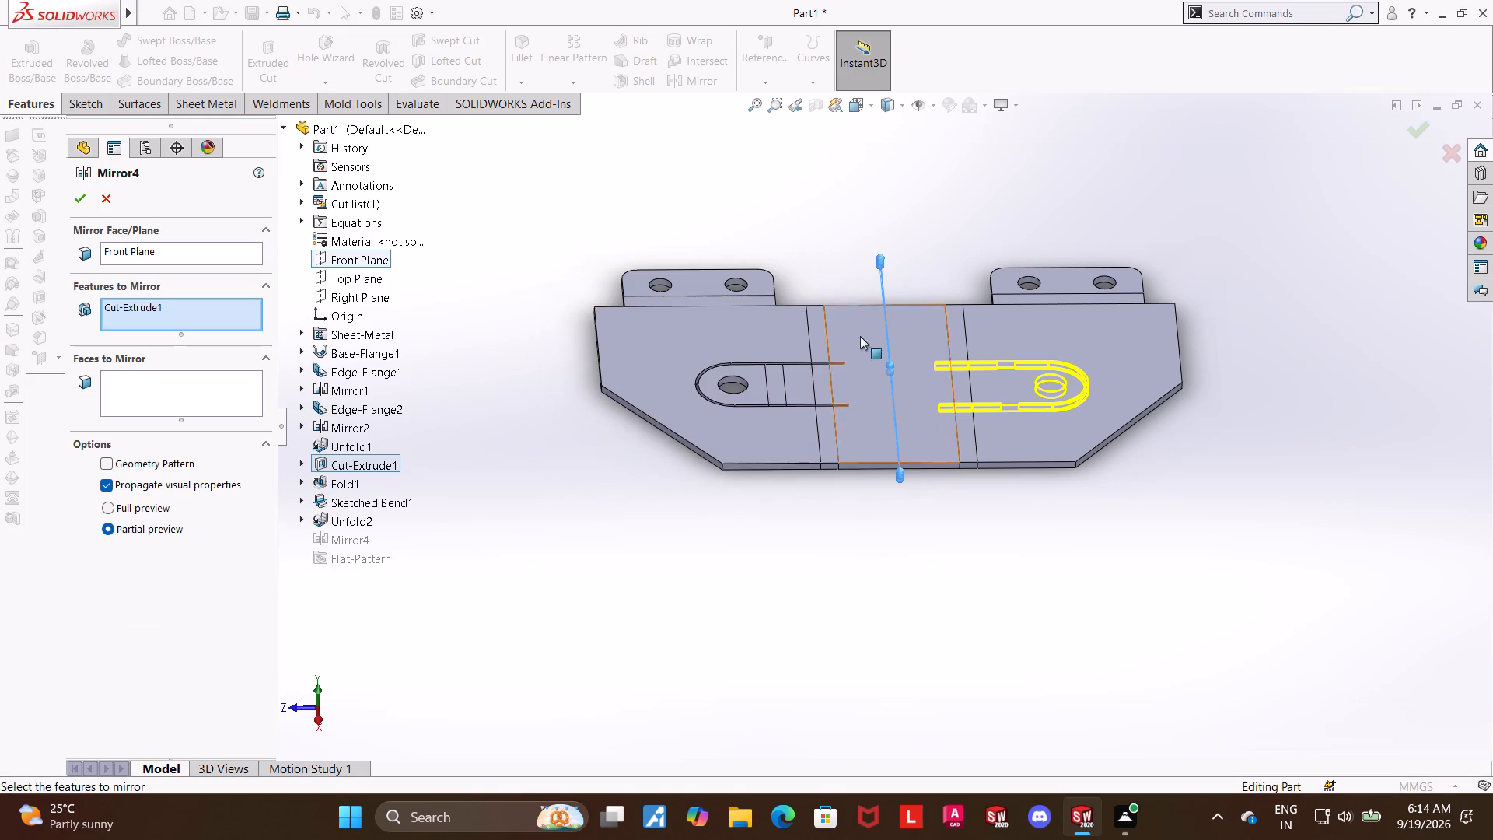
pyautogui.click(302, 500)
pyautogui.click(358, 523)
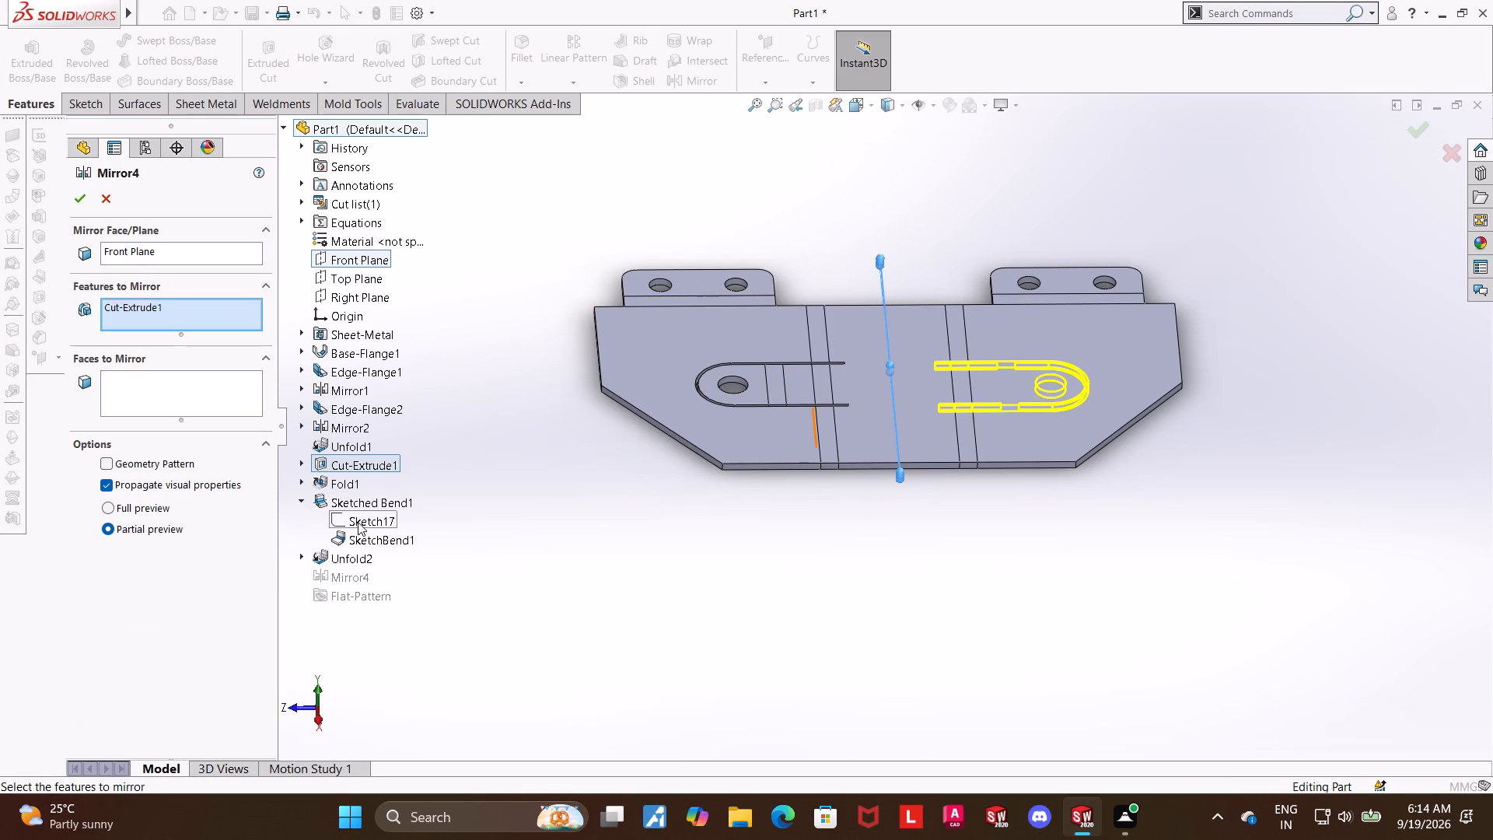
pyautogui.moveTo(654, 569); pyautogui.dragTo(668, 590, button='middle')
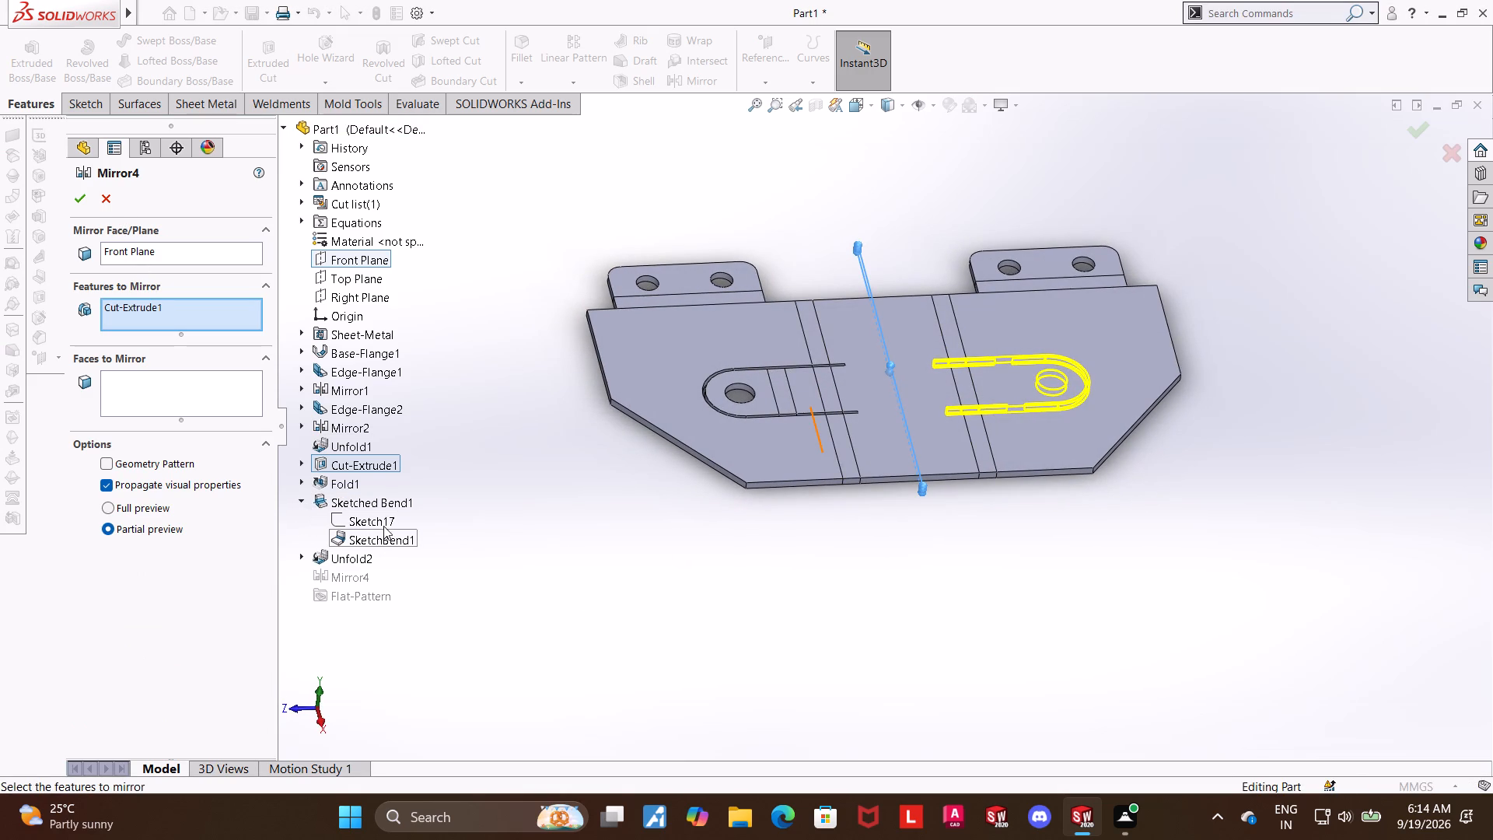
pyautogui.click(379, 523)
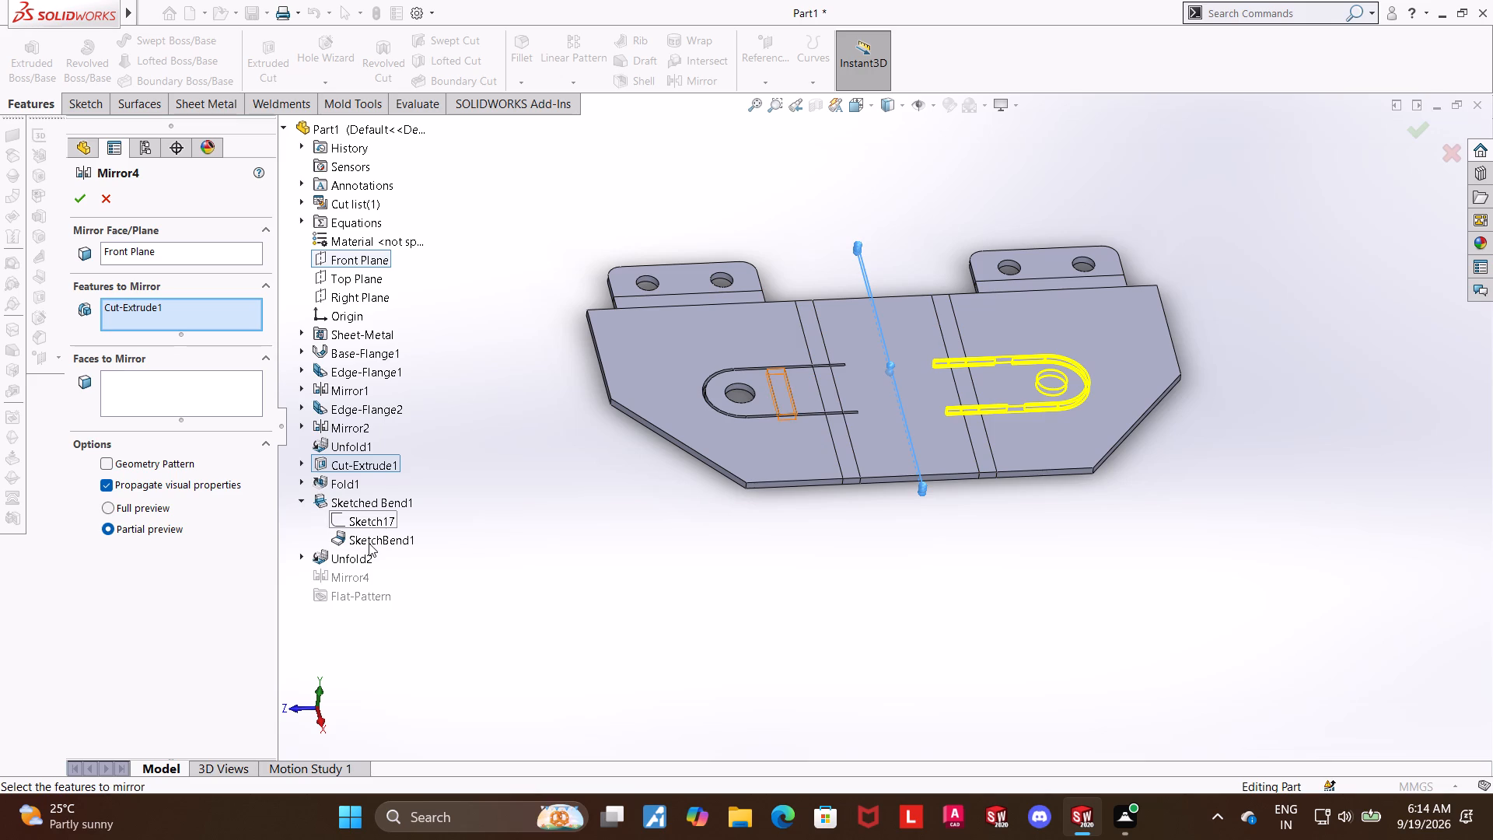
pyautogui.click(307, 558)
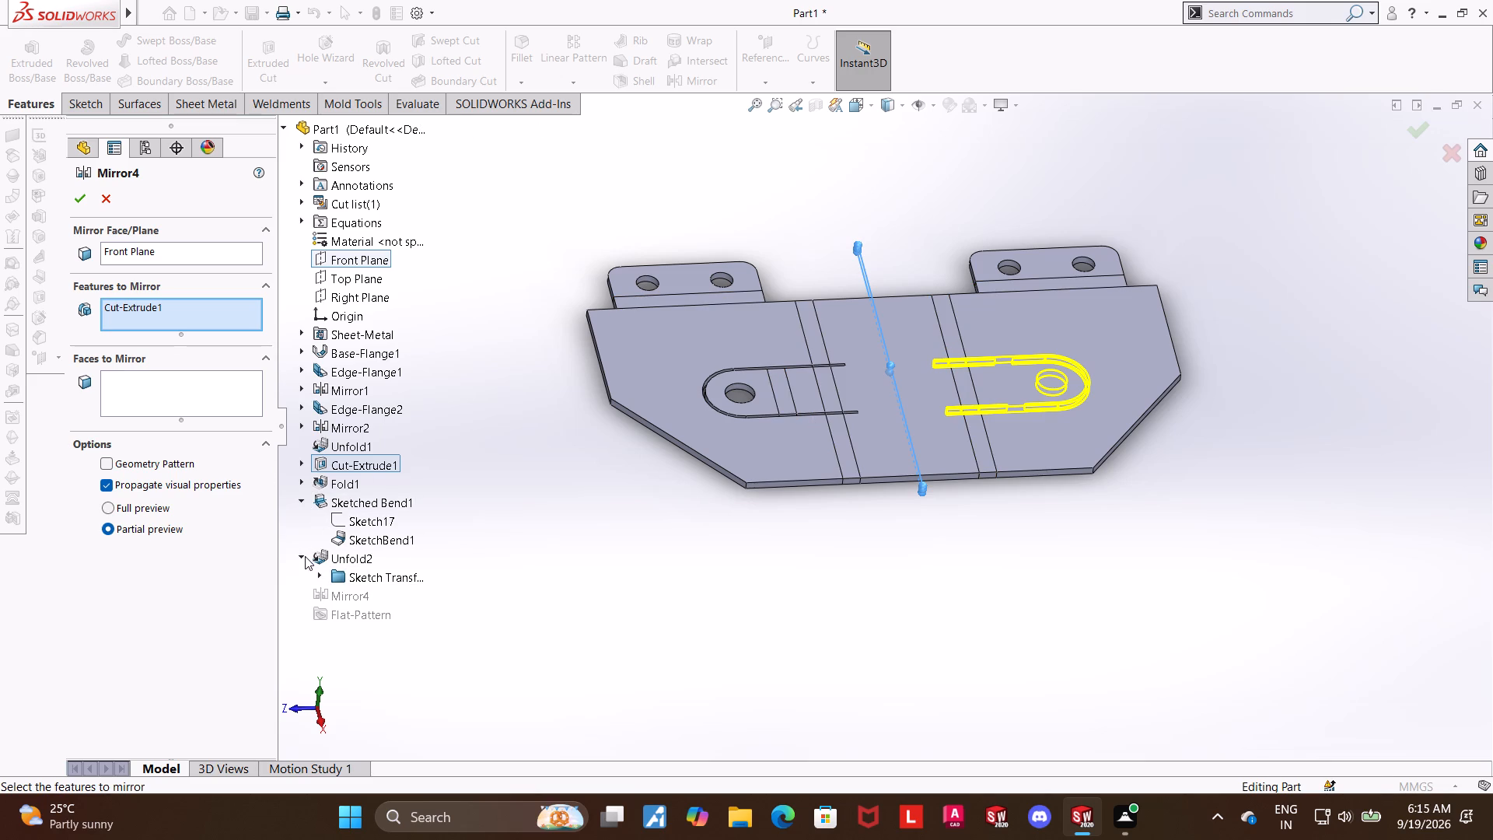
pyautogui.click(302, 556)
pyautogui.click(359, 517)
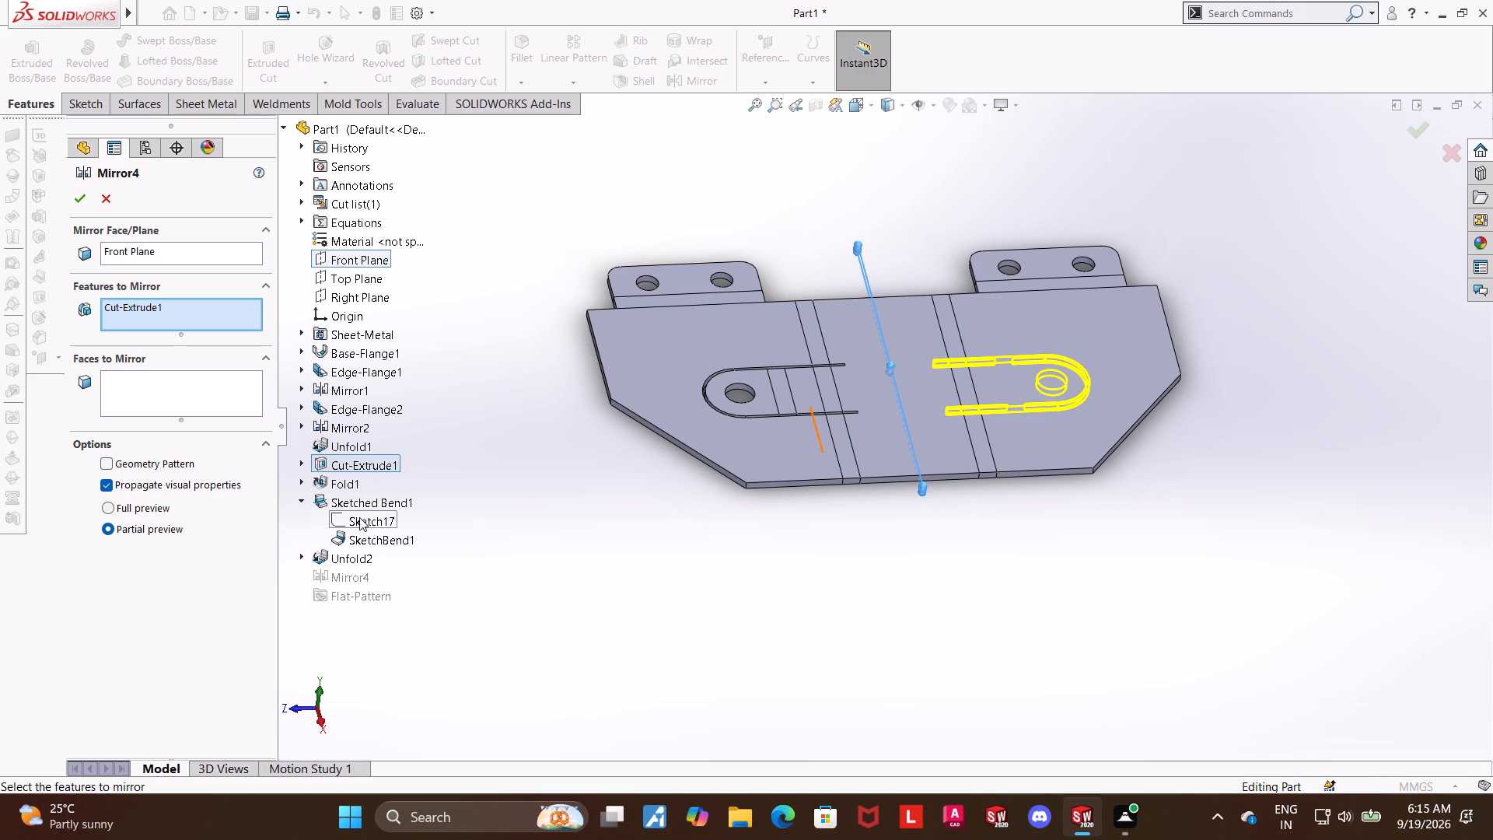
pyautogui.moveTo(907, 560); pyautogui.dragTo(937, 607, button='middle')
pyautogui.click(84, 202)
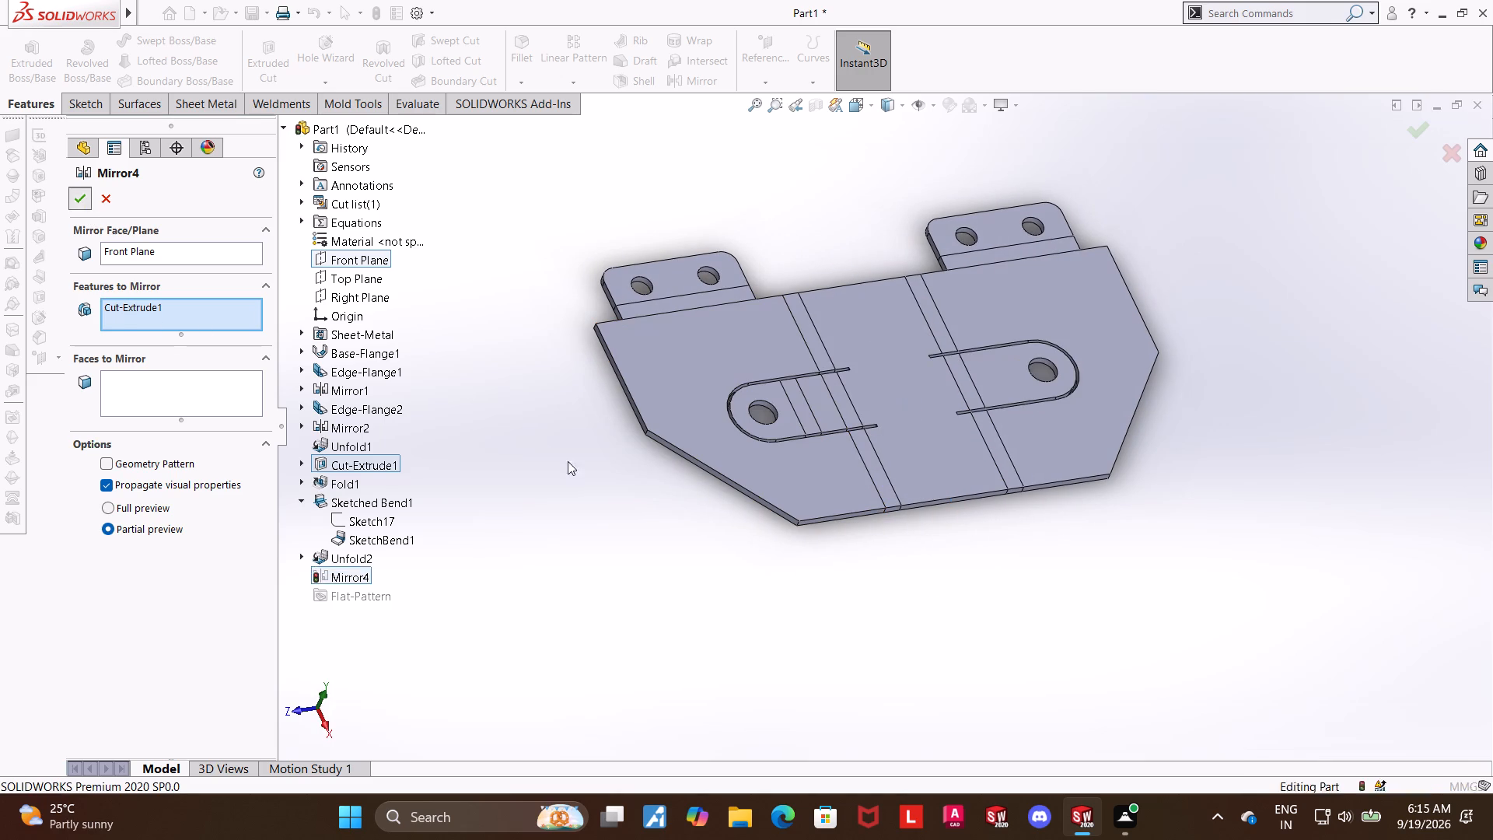
# Fold all the bends back, keeping the central face between the two main bends fixed.
pyautogui.moveTo(974, 564); pyautogui.dragTo(923, 565, button='middle')
pyautogui.click(460, 293)
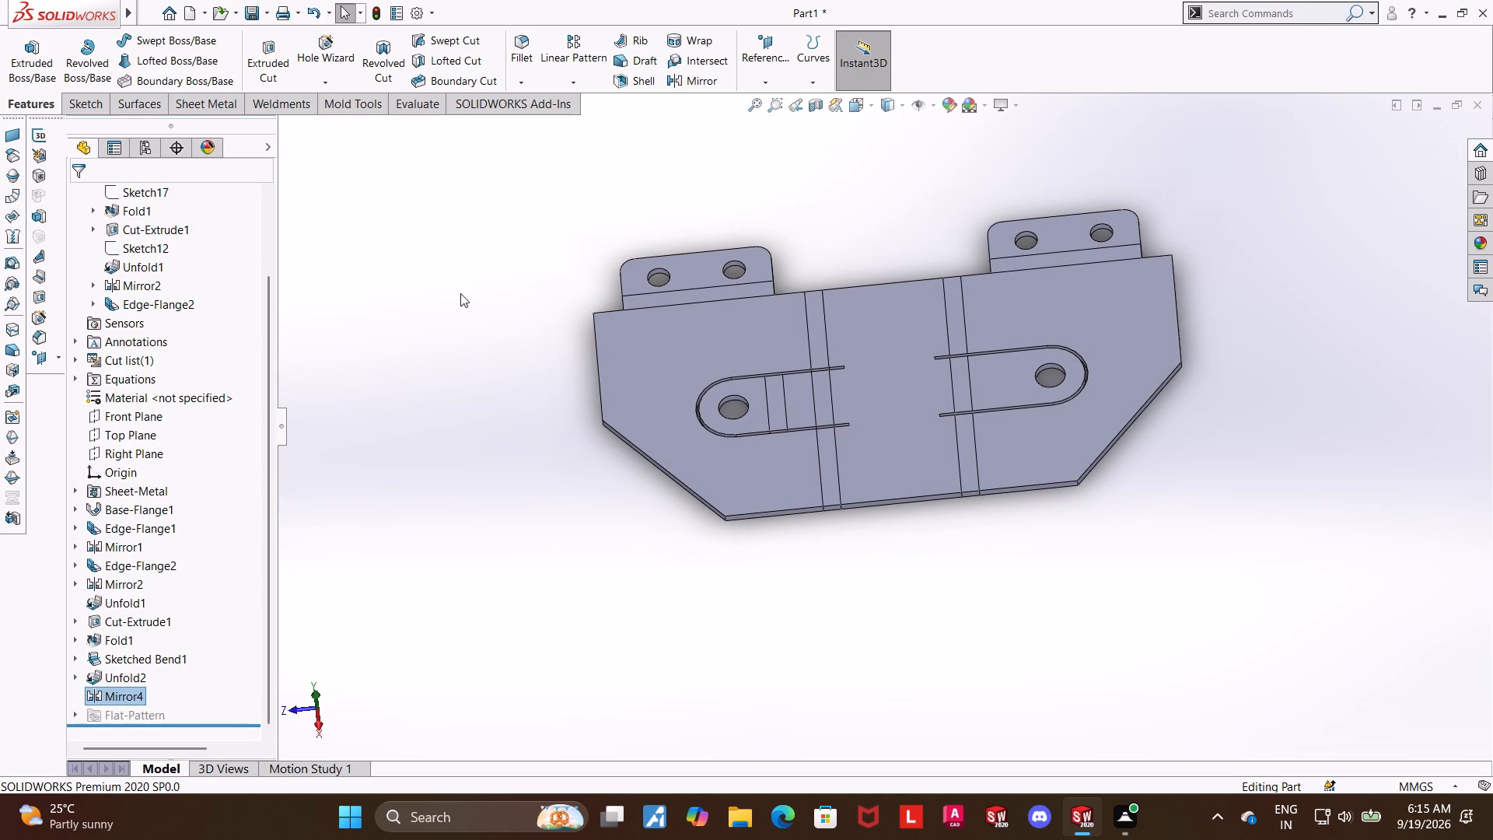
pyautogui.click(207, 104)
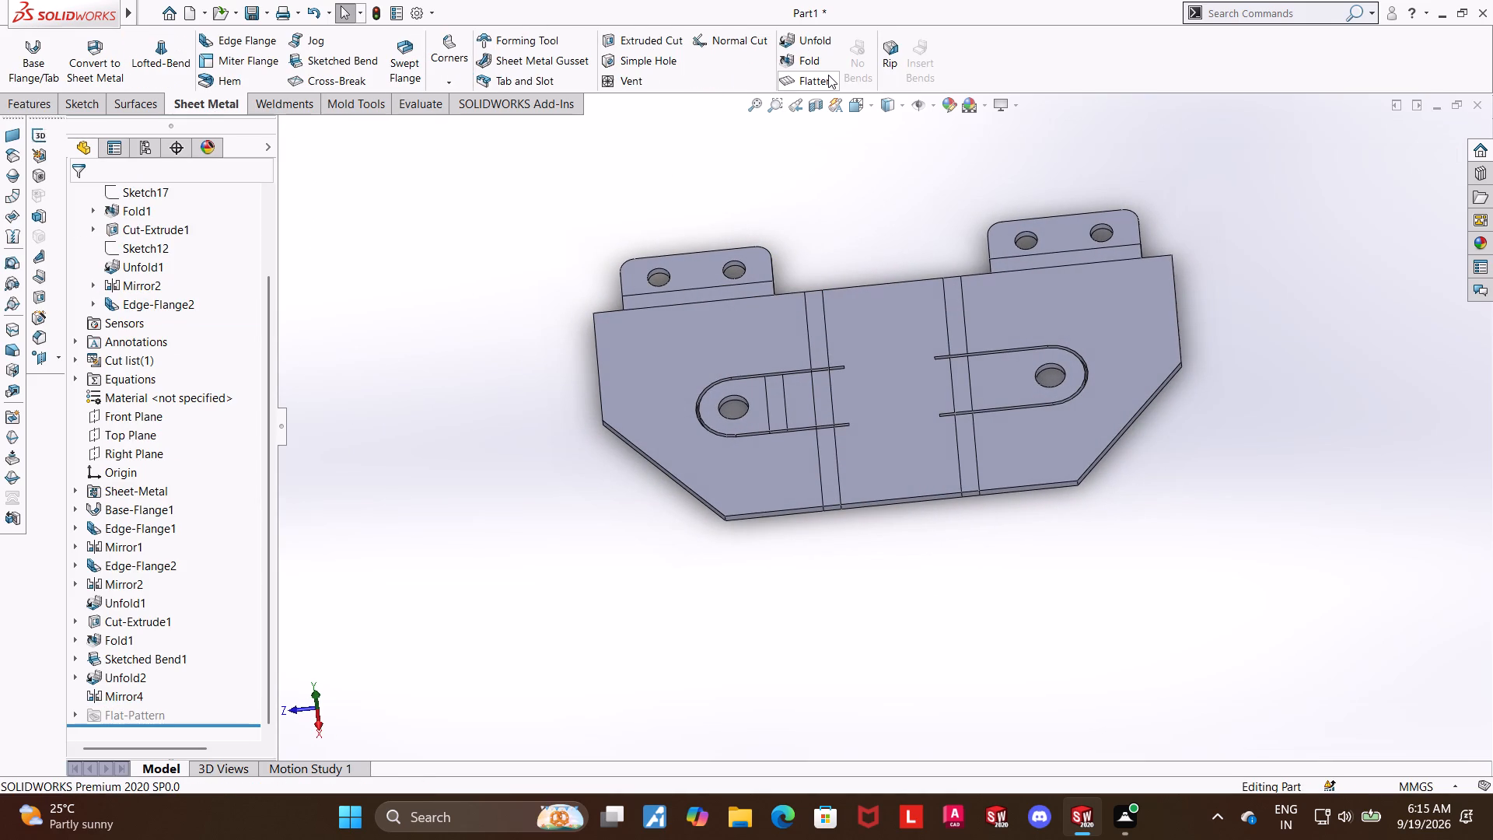
pyautogui.click(812, 58)
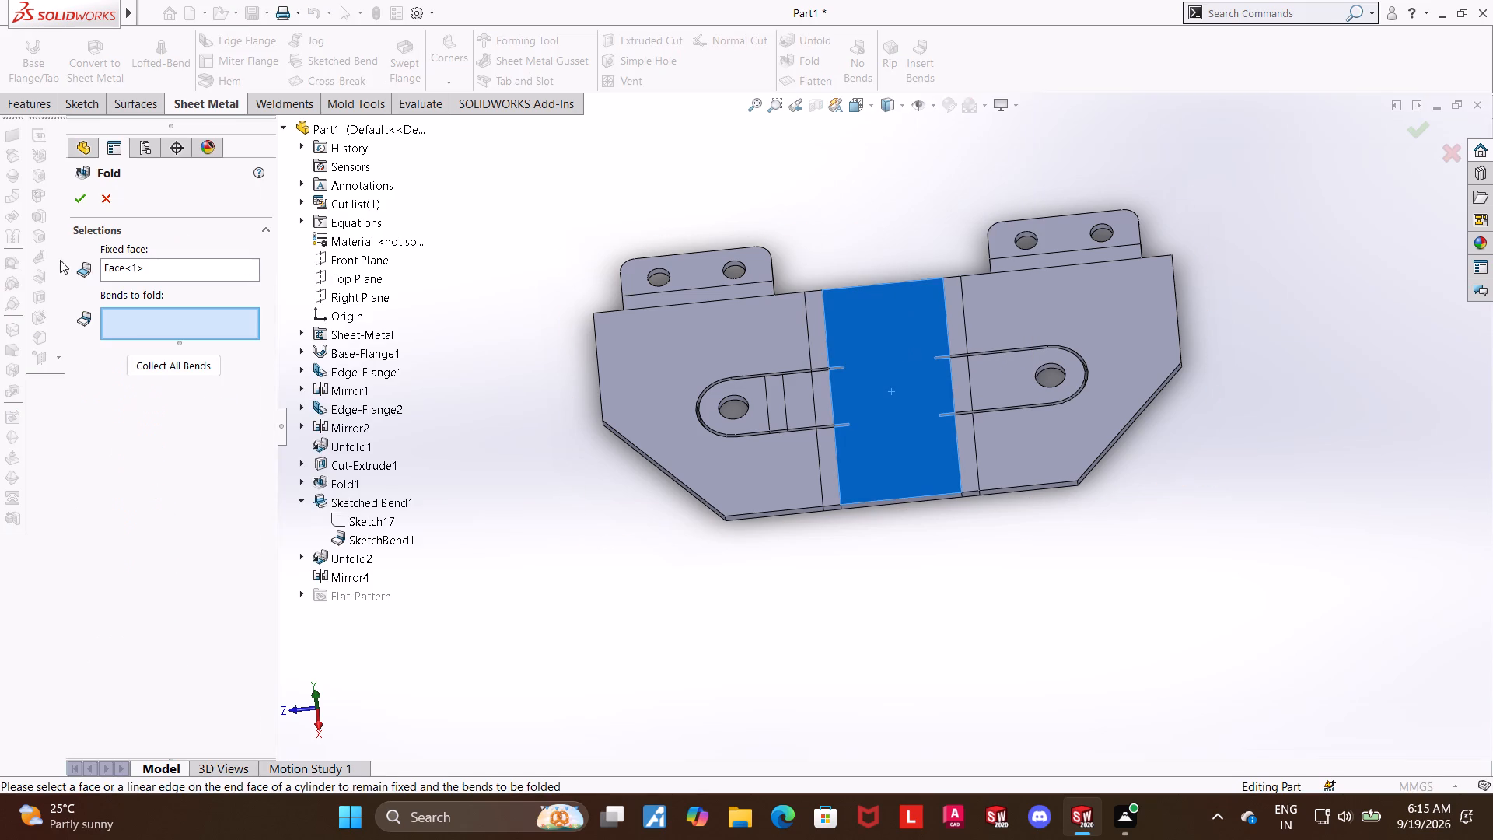
pyautogui.click(161, 364)
pyautogui.click(83, 196)
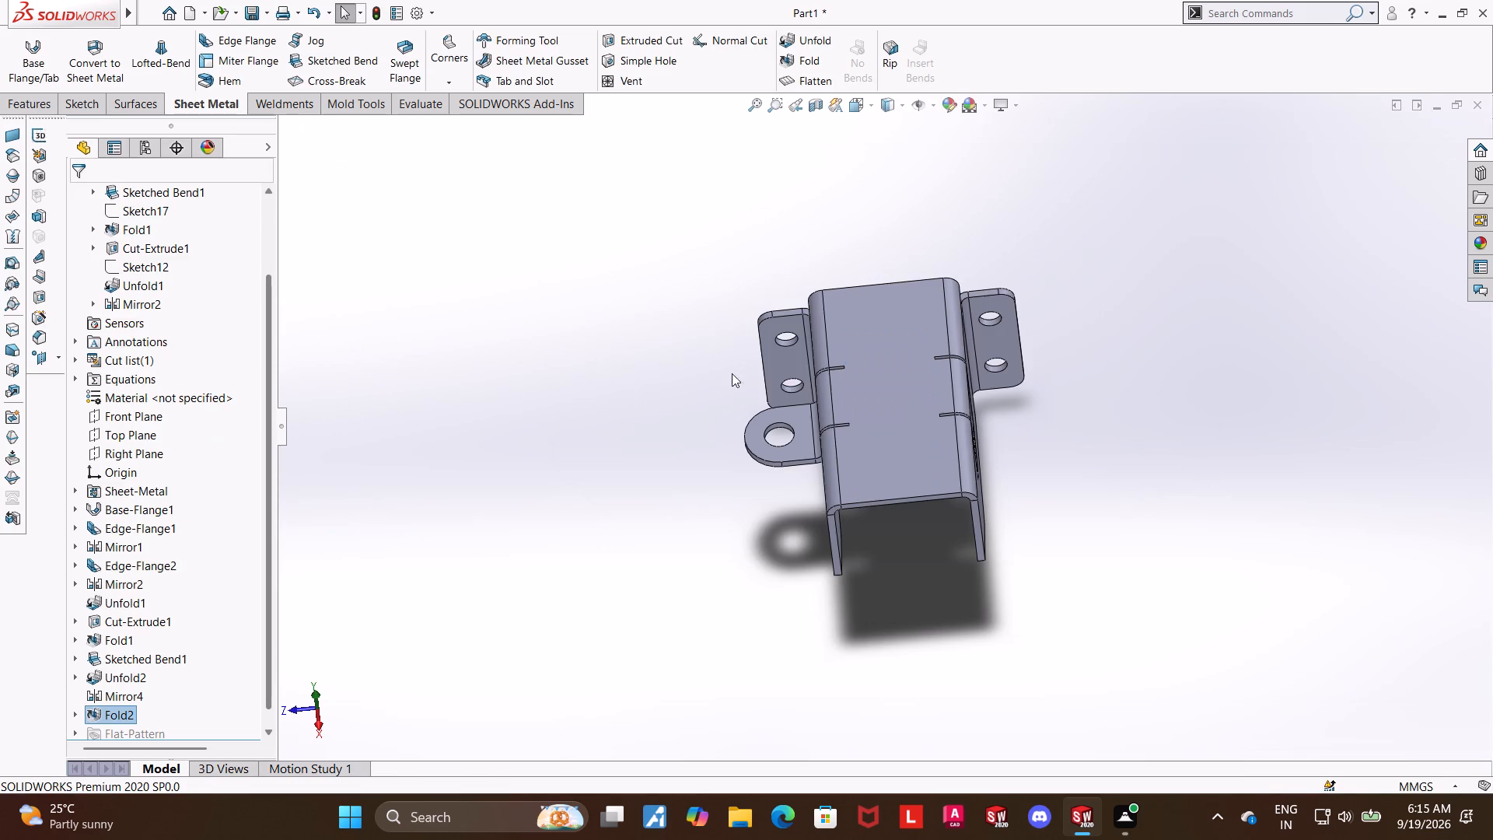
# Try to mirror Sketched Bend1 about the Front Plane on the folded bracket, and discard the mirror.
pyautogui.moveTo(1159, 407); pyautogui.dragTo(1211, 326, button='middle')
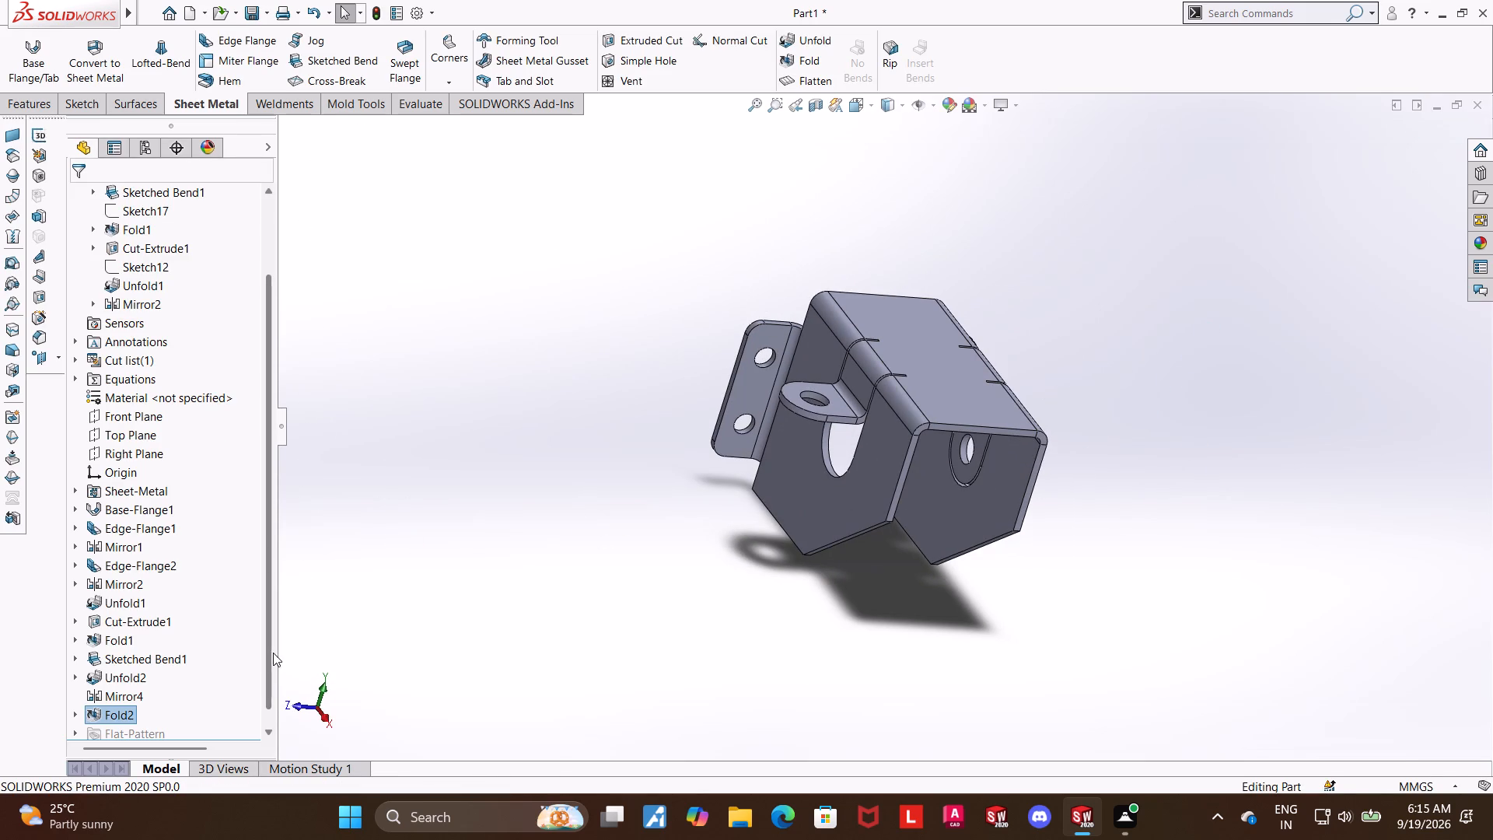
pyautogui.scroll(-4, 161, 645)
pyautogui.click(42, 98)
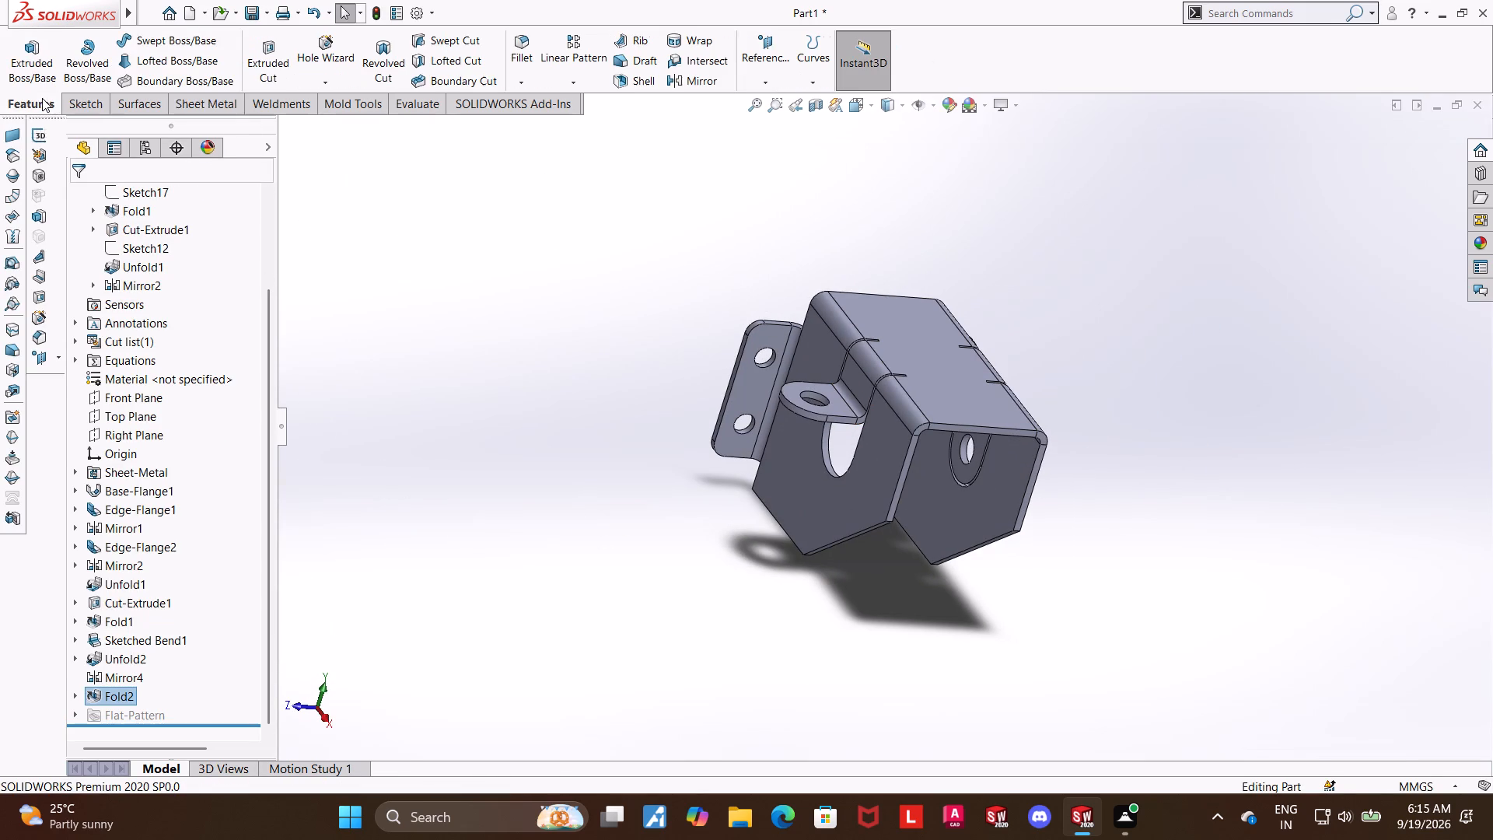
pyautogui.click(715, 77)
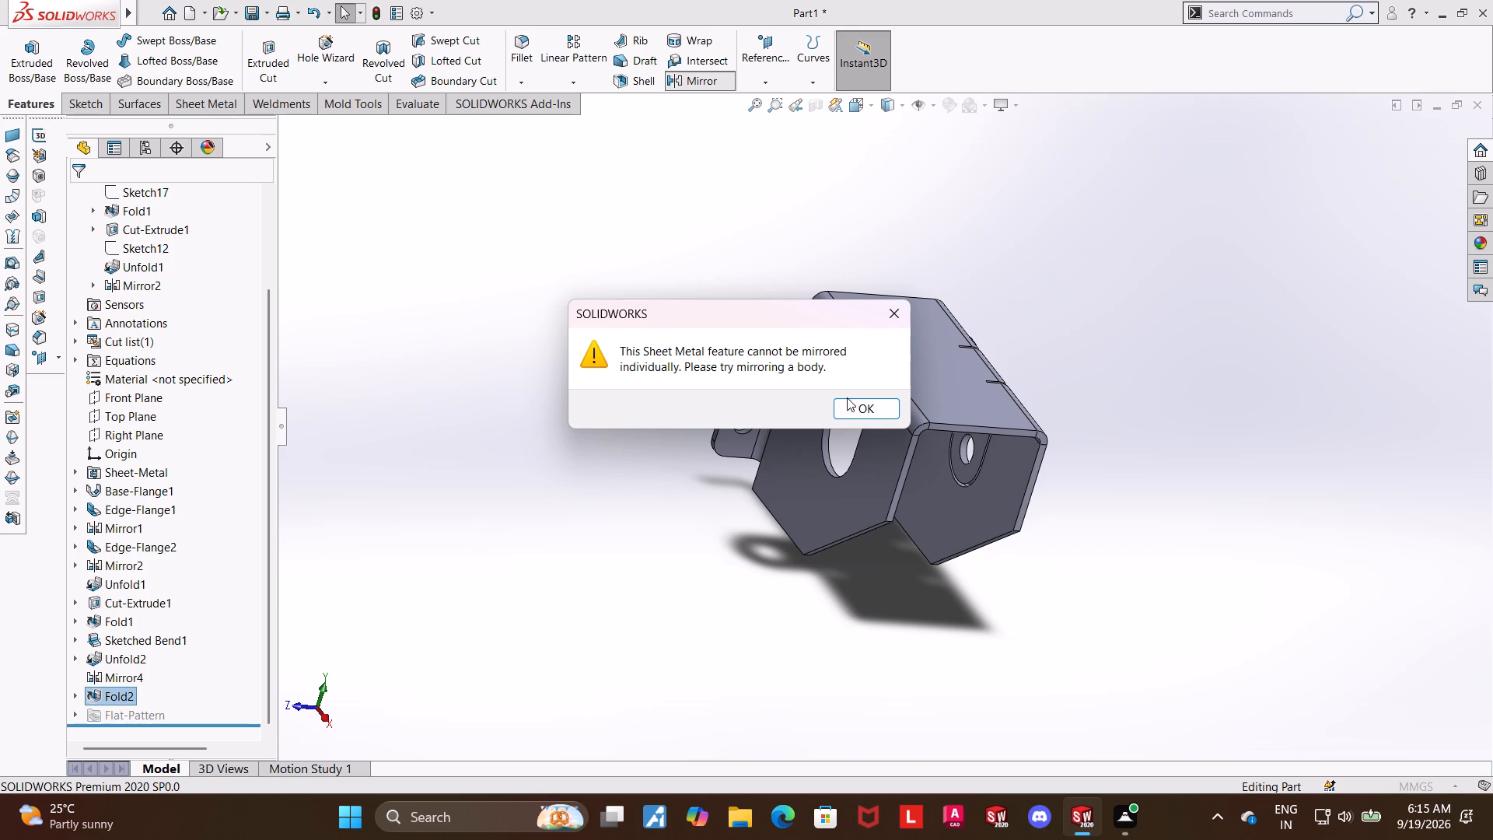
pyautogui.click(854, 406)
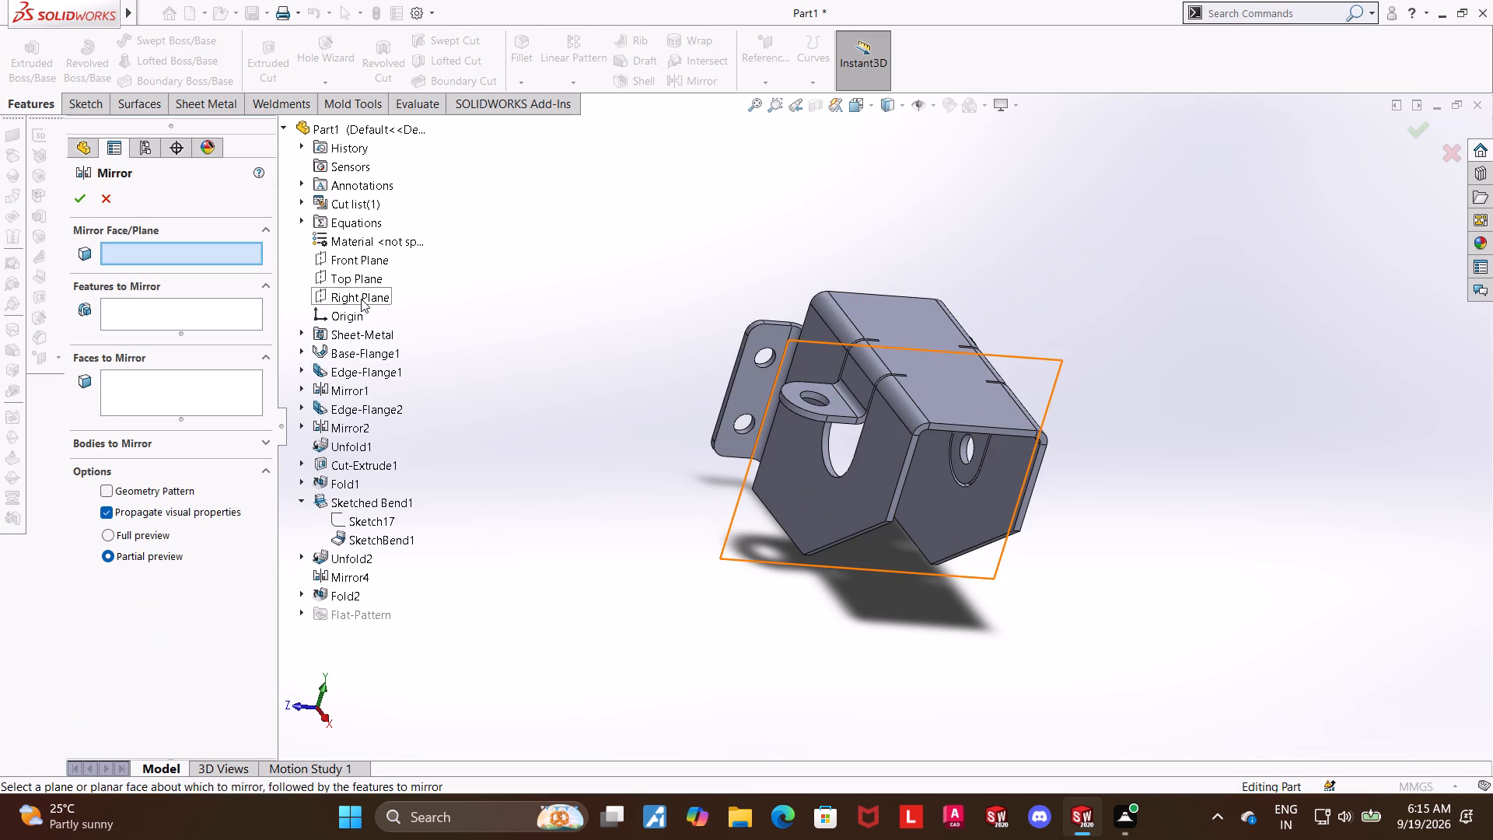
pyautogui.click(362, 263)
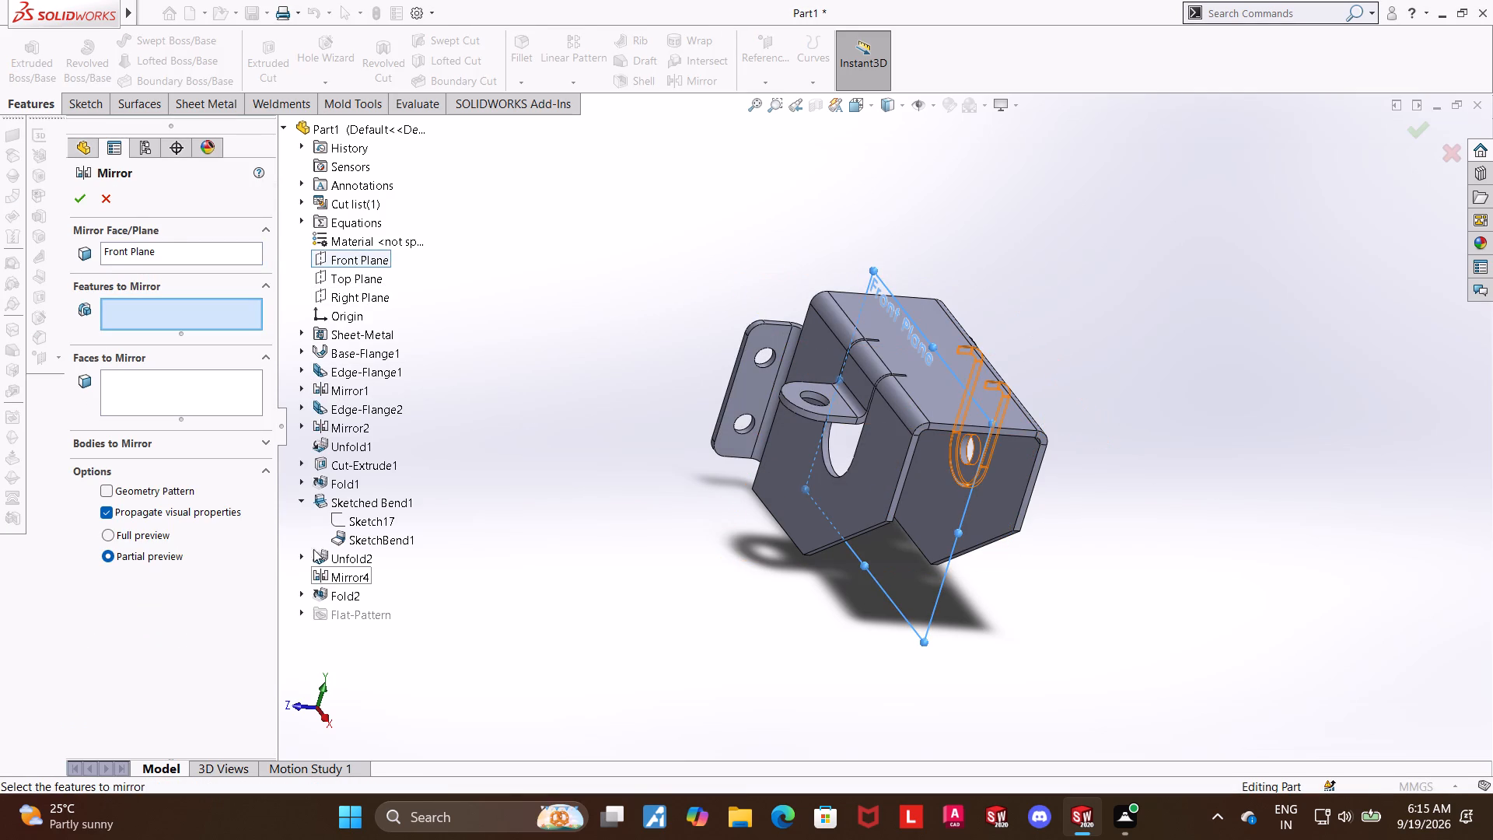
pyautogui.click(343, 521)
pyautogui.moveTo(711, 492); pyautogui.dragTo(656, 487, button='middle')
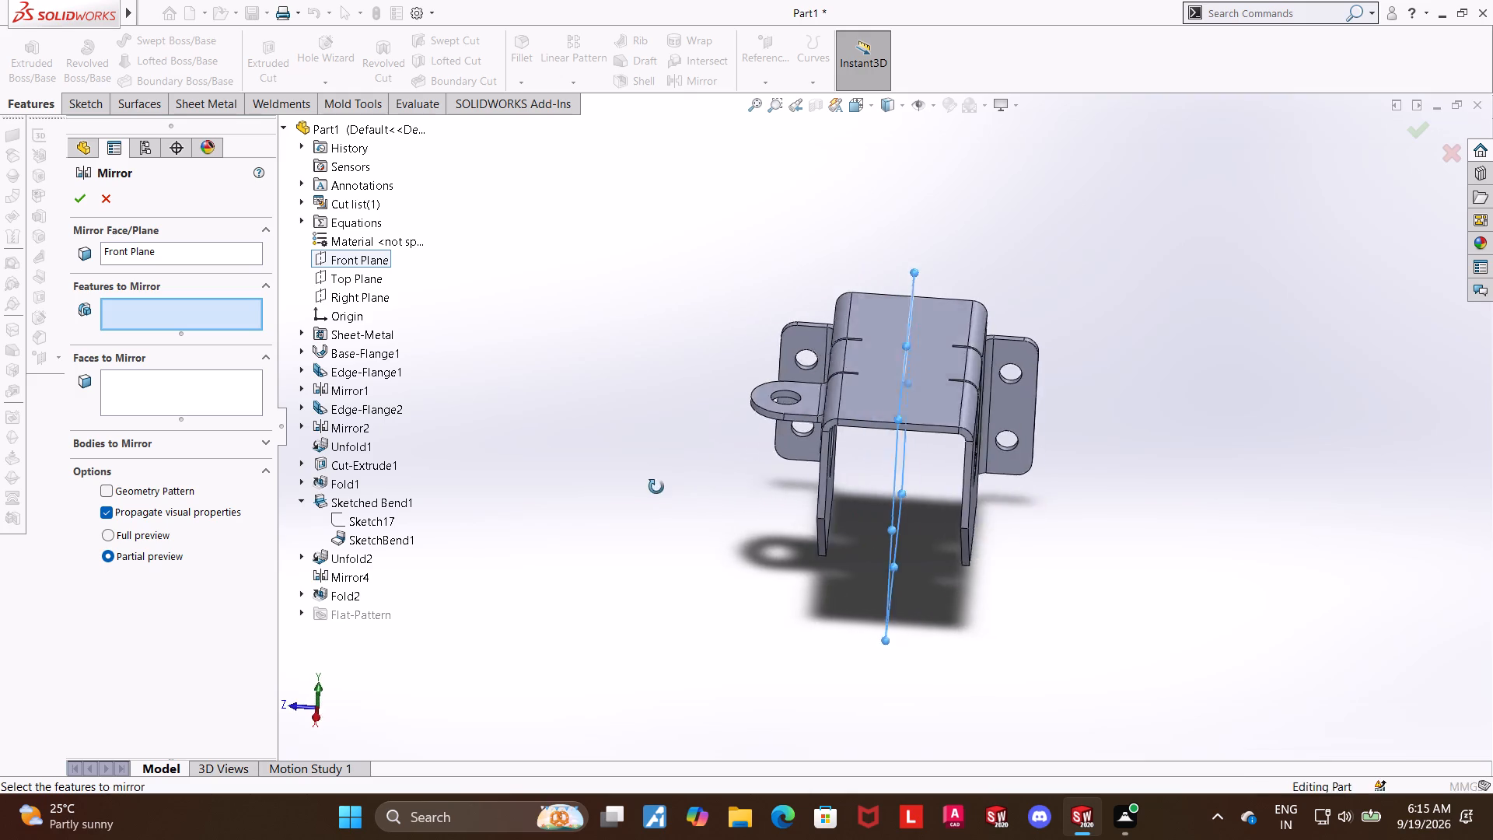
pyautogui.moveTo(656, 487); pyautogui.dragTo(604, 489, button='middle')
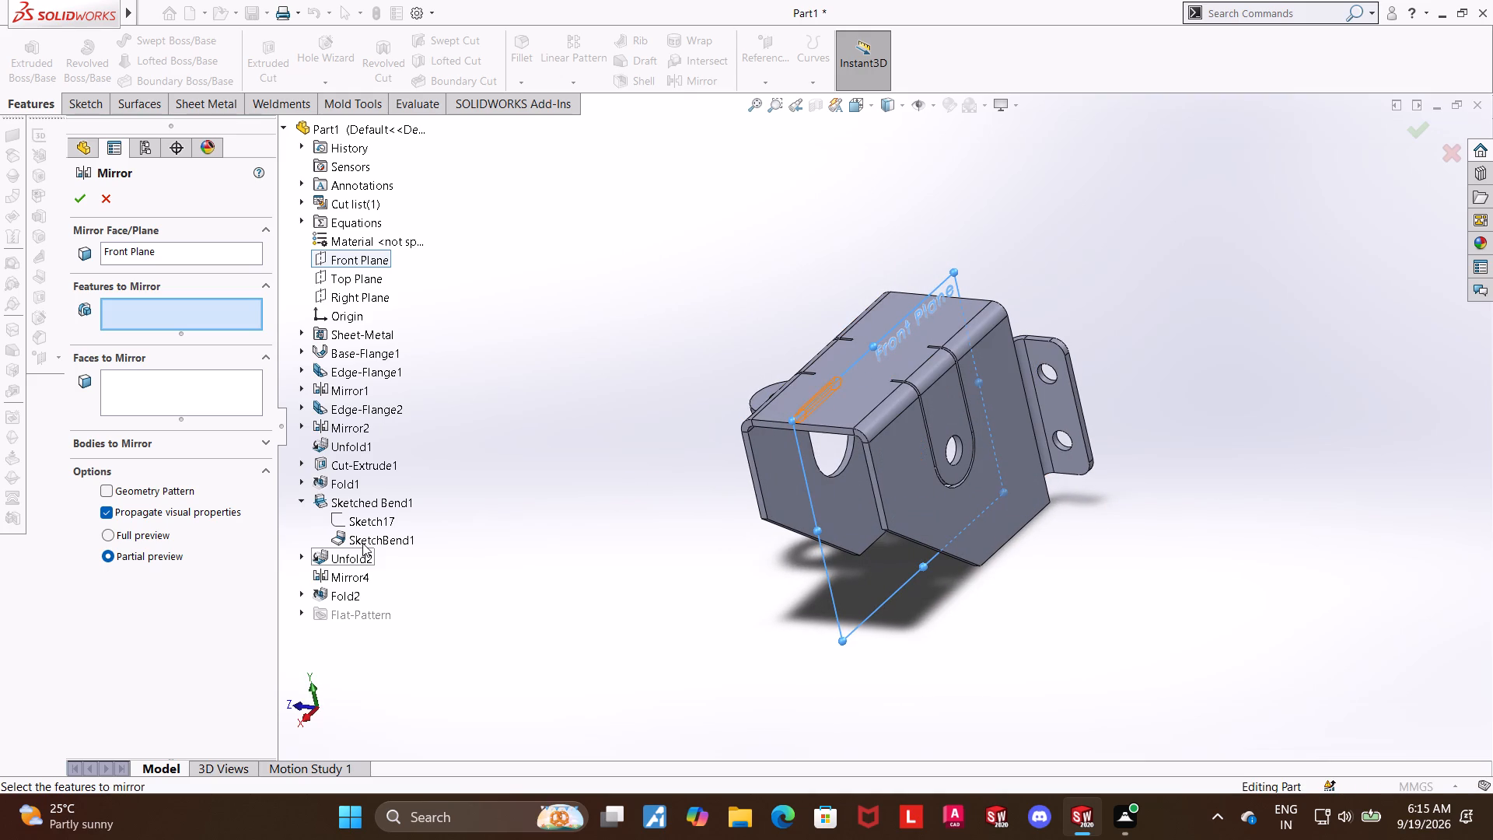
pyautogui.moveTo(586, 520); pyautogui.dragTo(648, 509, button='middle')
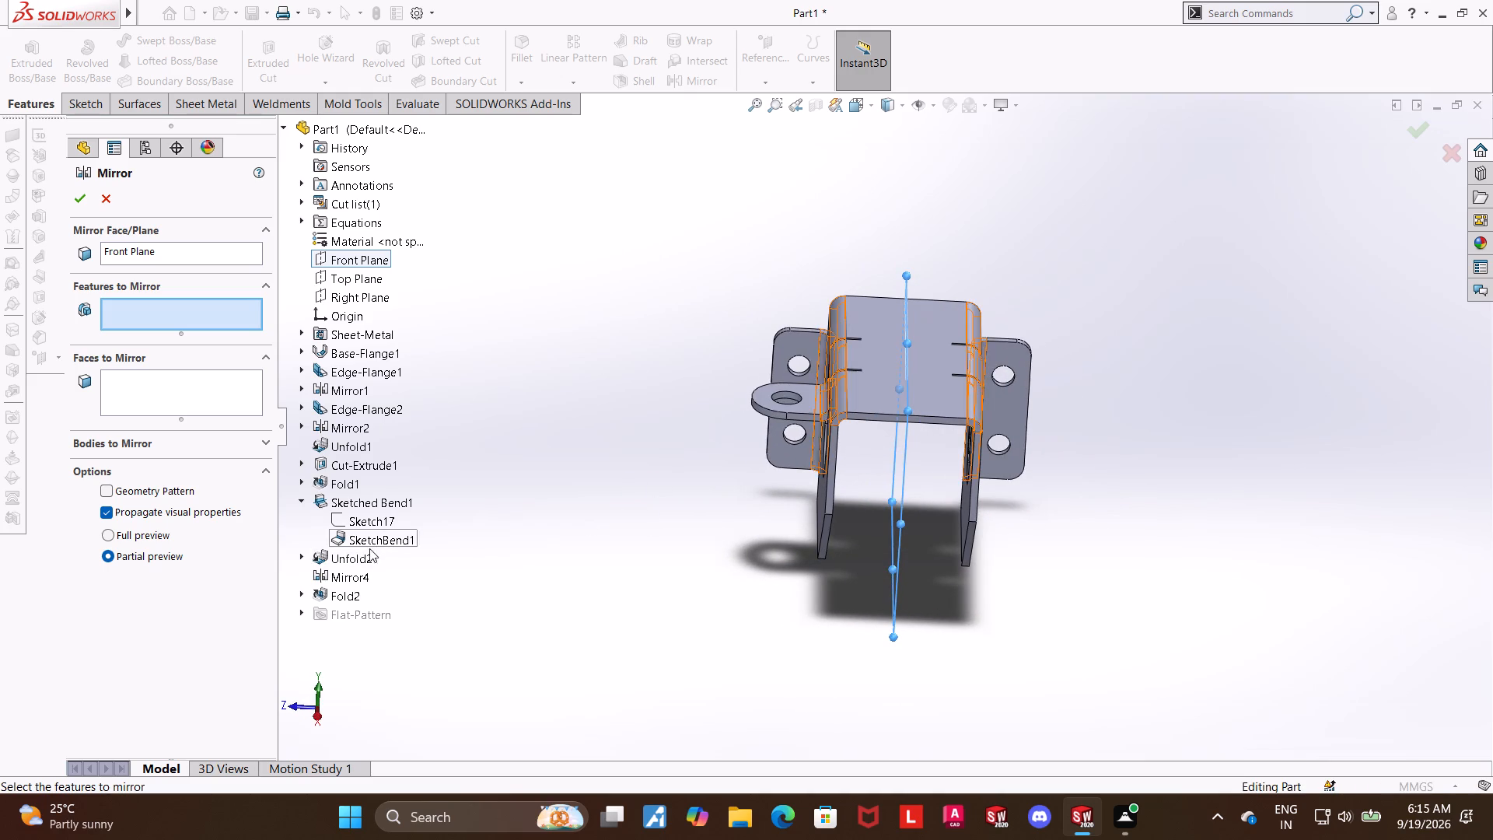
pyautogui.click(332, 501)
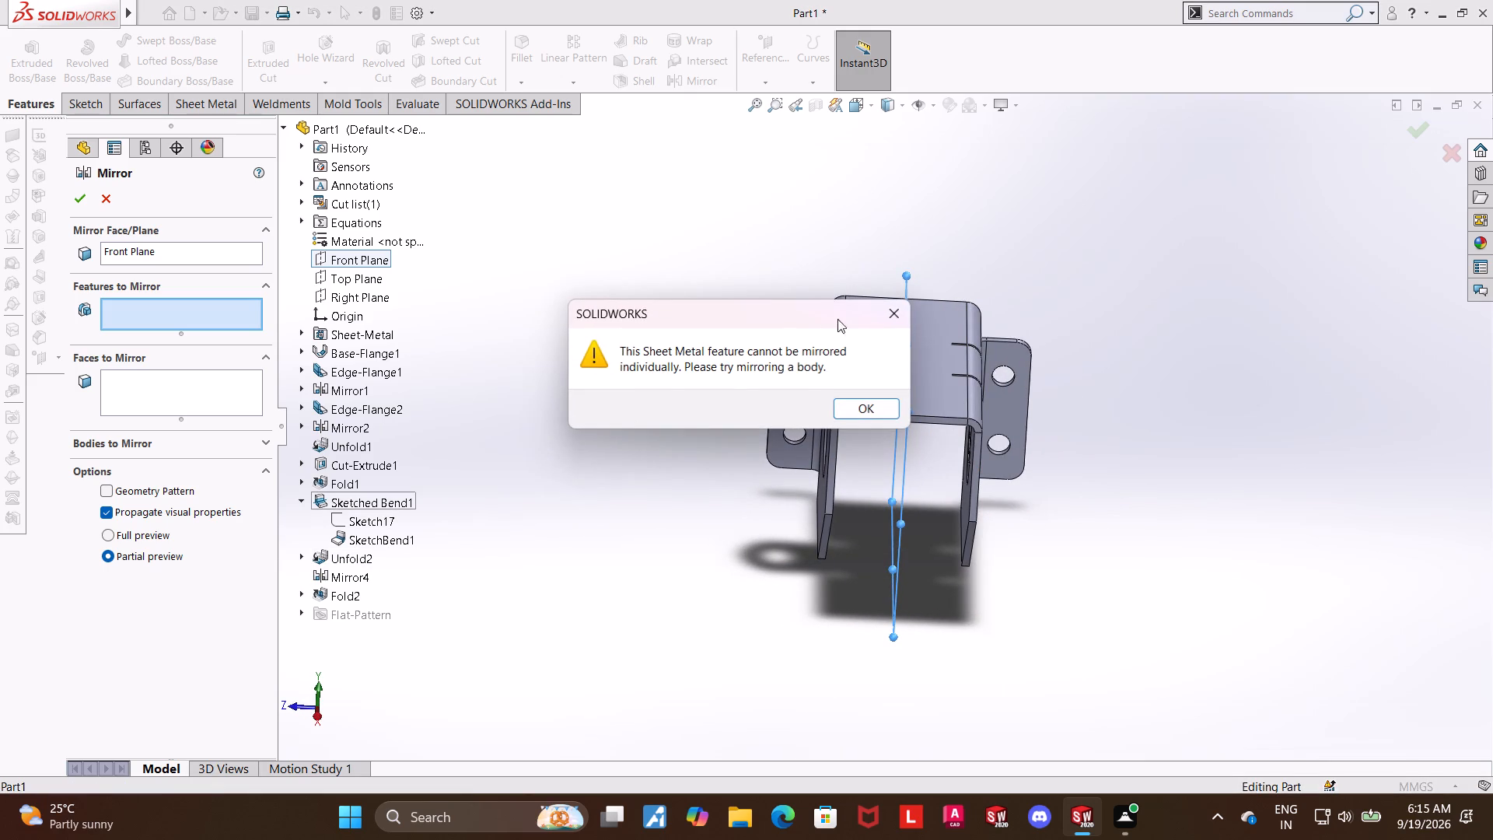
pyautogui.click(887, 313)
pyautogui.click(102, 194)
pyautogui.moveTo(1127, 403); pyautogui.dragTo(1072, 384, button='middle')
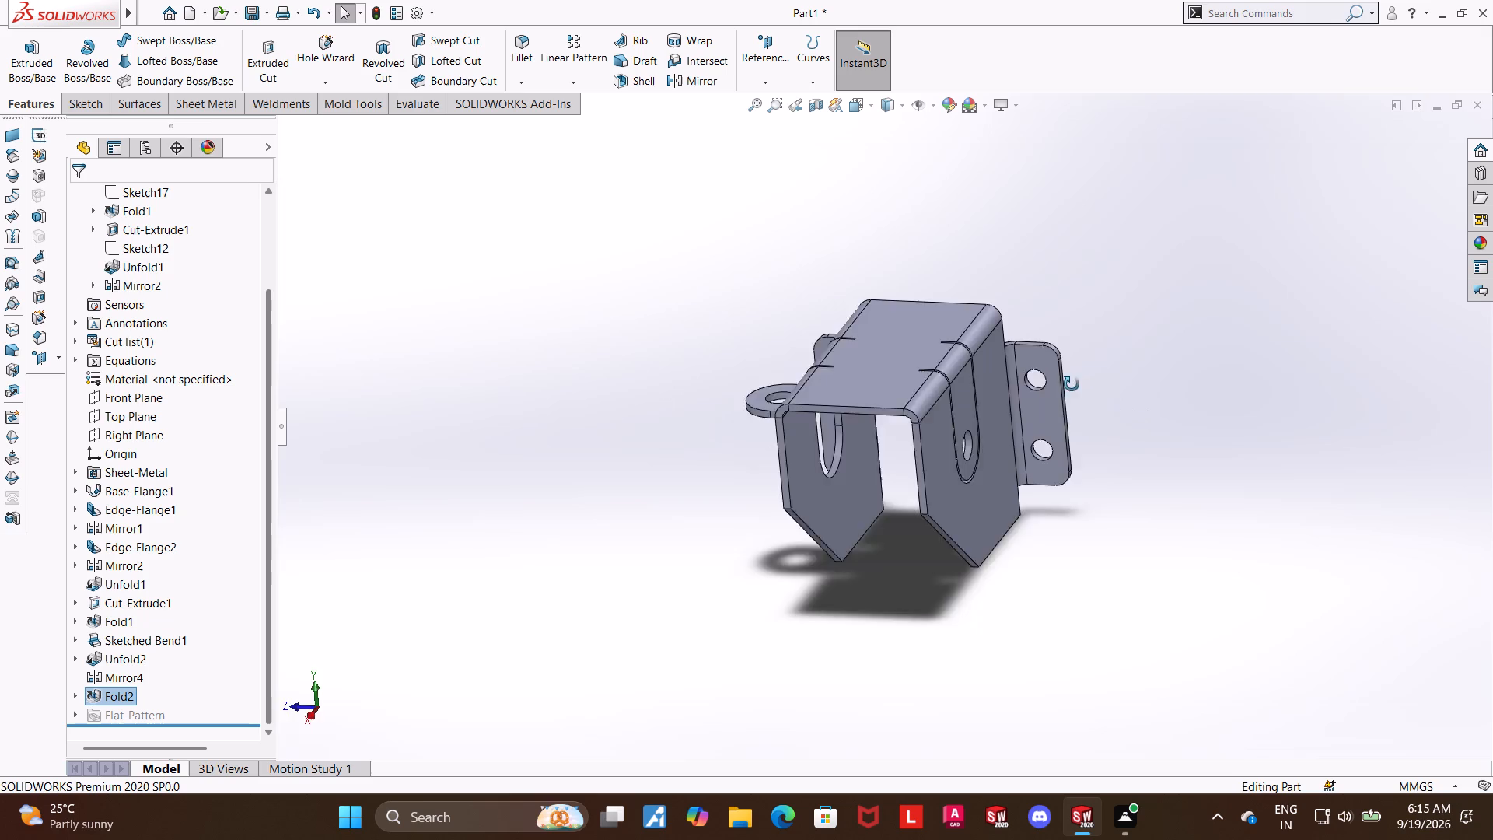
# On the outer face of the unbent tongue, sketch a horizontal bend line about 91 mm long across its width, above the hole.
pyautogui.moveTo(1072, 384); pyautogui.dragTo(1016, 366, button='middle')
pyautogui.click(908, 390)
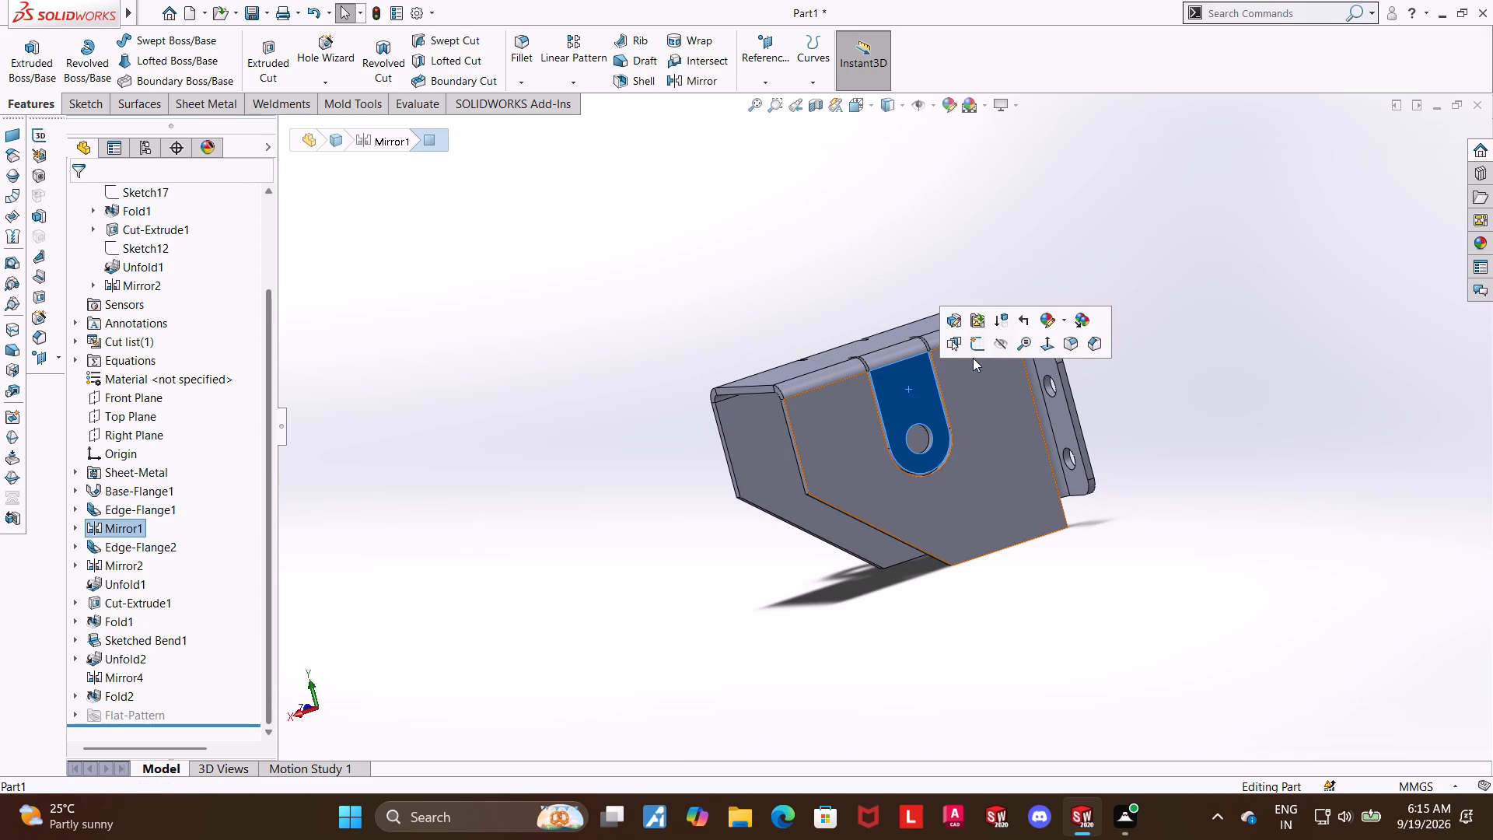
pyautogui.click(980, 348)
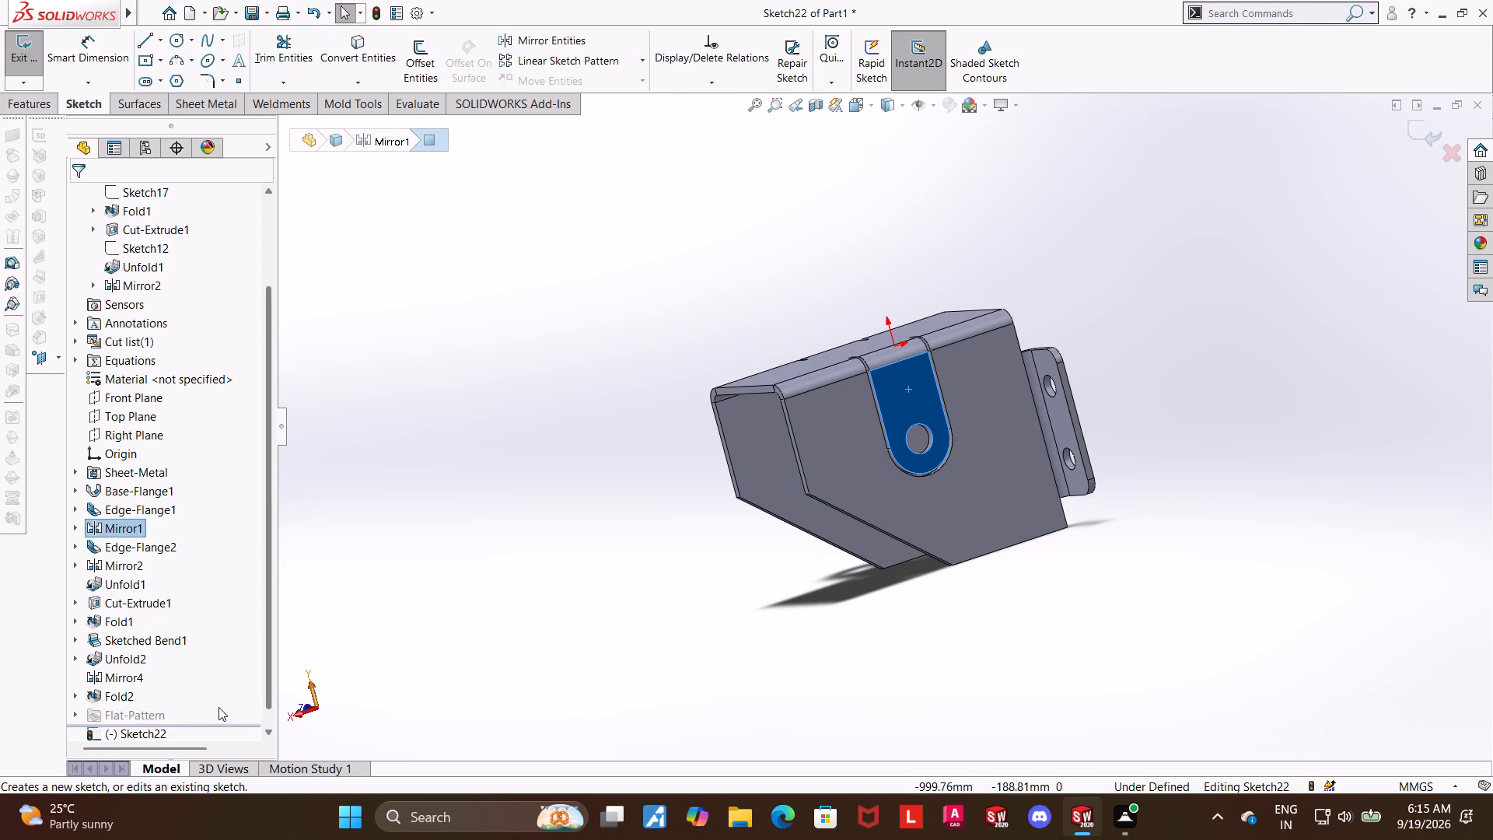
pyautogui.click(137, 730)
pyautogui.click(178, 705)
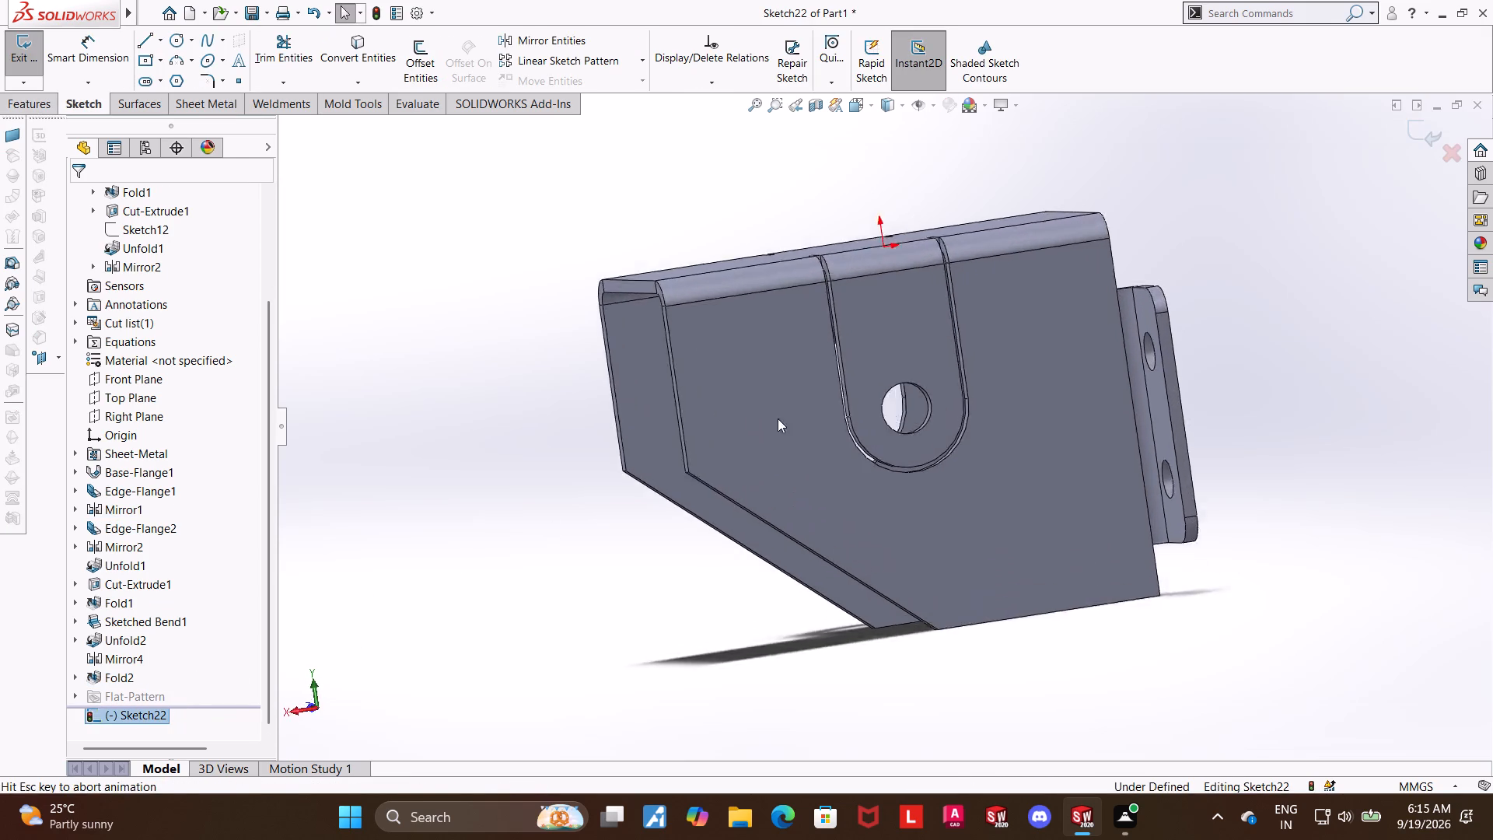
pyautogui.click(145, 40)
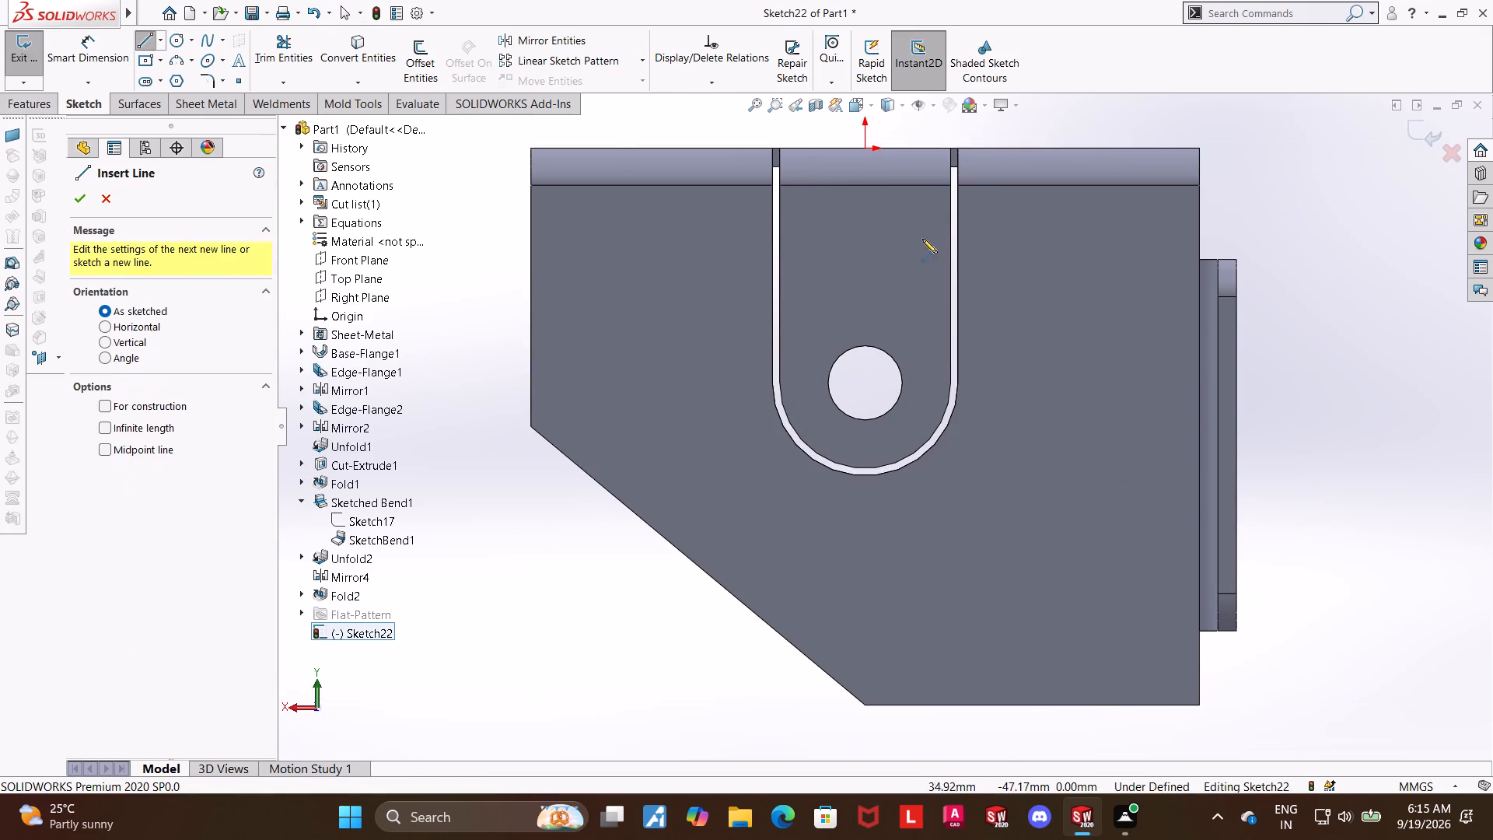
pyautogui.click(779, 236)
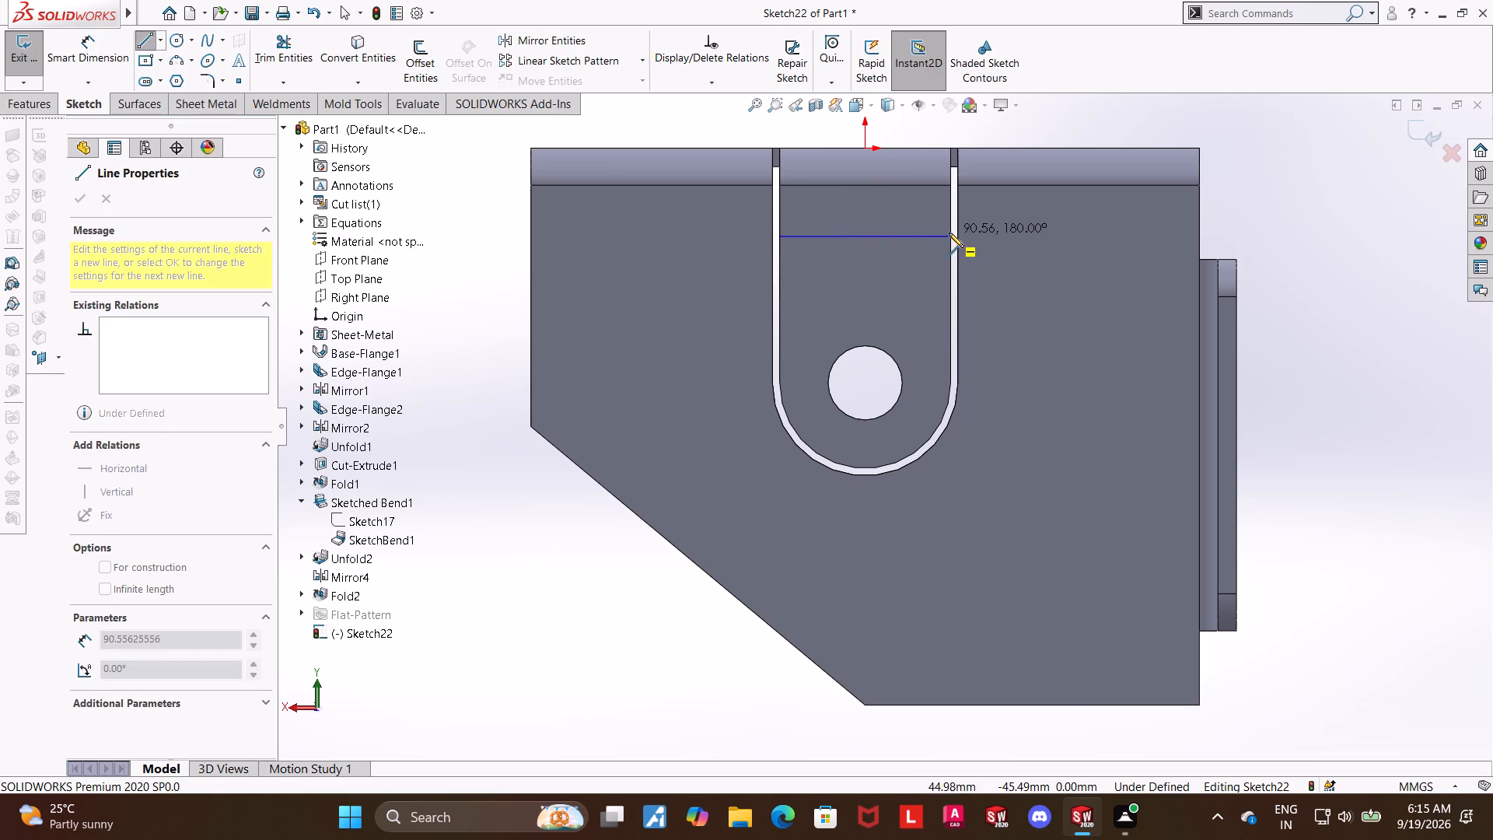
pyautogui.click(949, 233)
pyautogui.press('Escape')
pyautogui.press('Escape')
pyautogui.press('Escape')
# Dimension the bend line 70 mm below the bracket's upper edge.
pyautogui.click(111, 41)
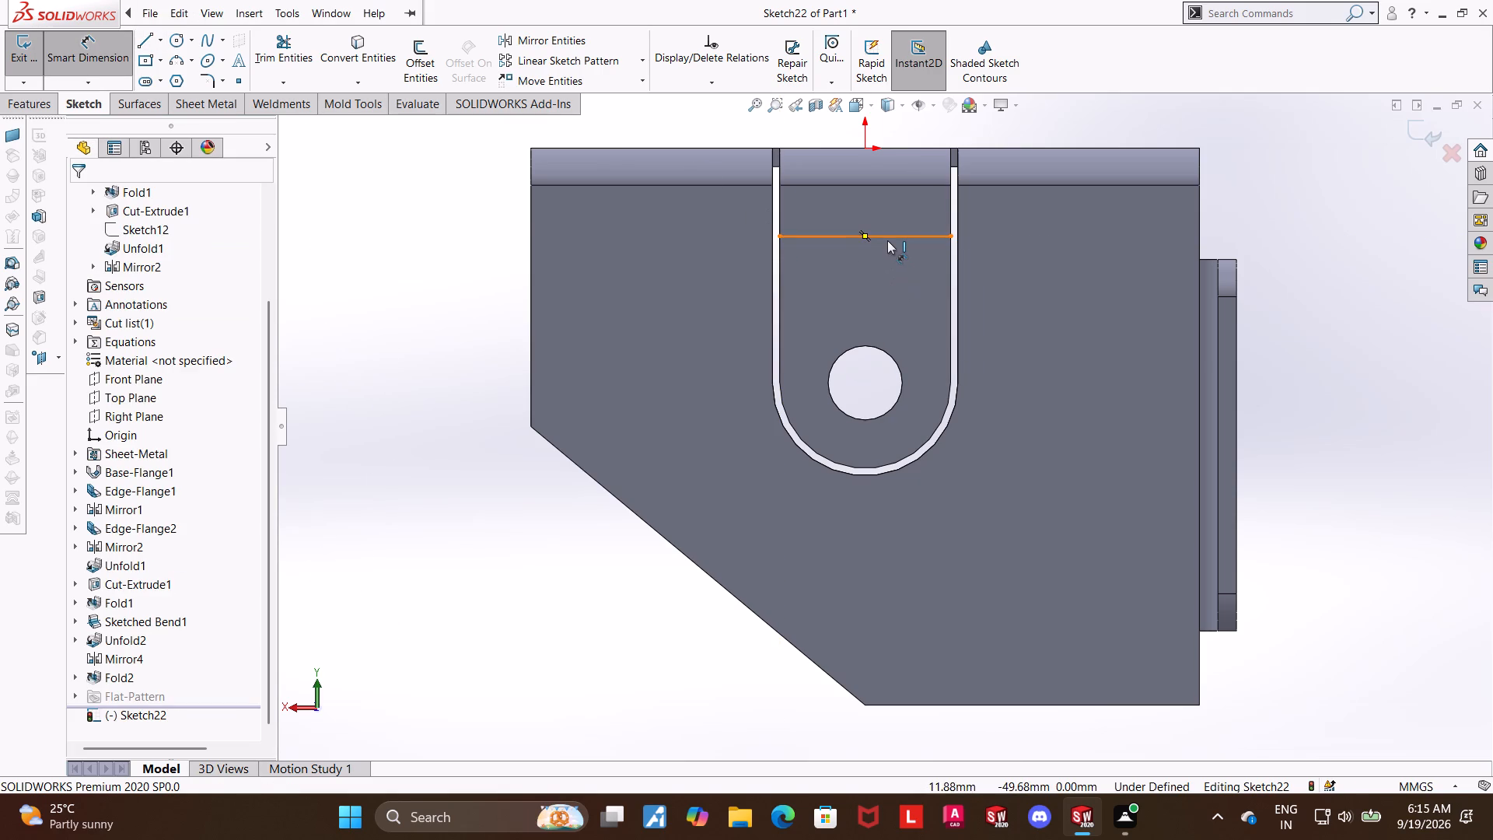
pyautogui.click(895, 240)
pyautogui.click(1005, 146)
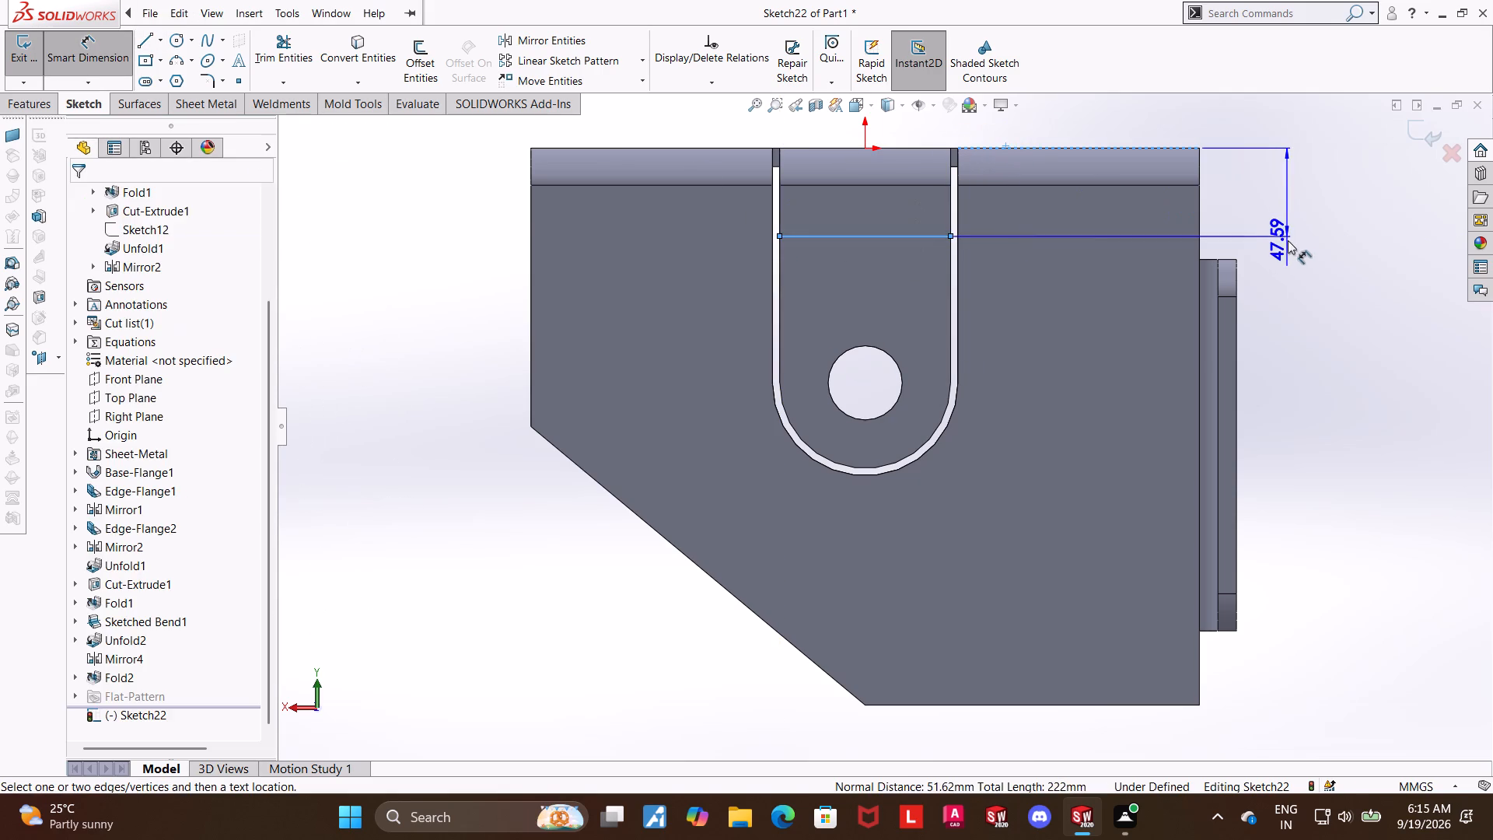
pyautogui.click(1288, 240)
pyautogui.write('70')
pyautogui.press('Return')
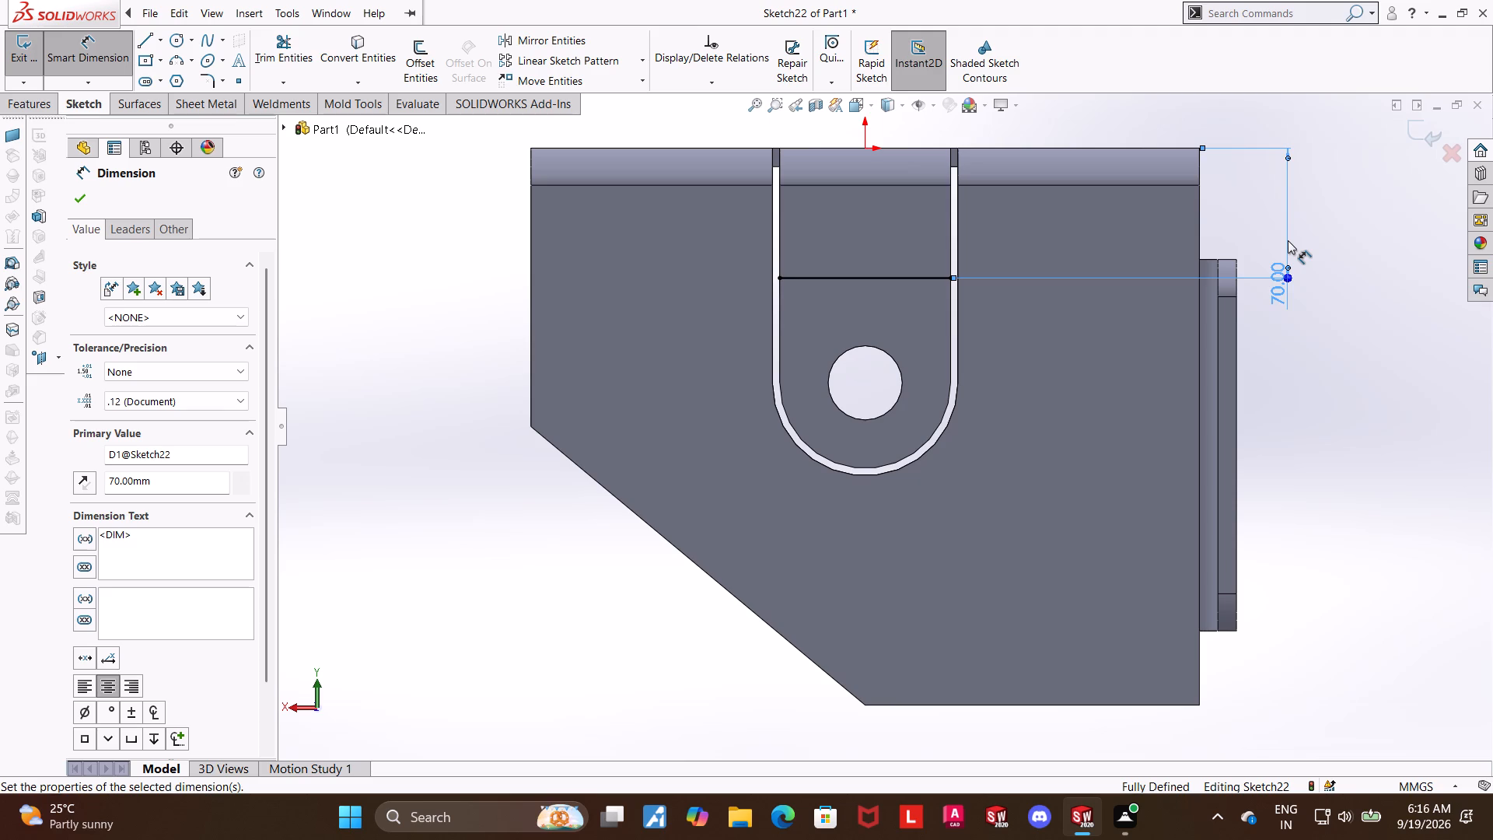
# Create a 90° sketched bend from this line, keeping the tongue face above the line fixed and using the default radius.
pyautogui.click(1411, 132)
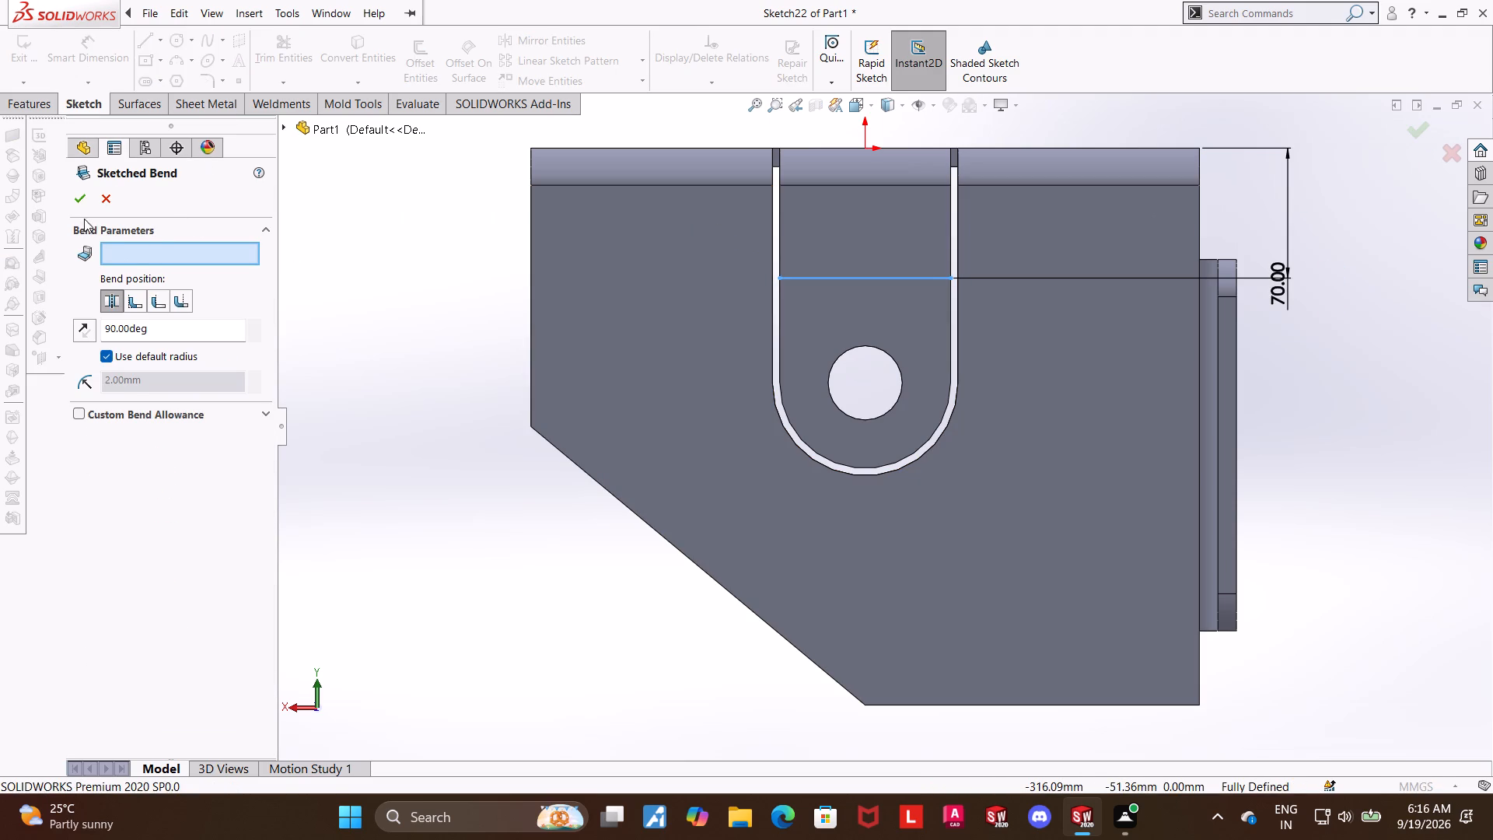
pyautogui.click(904, 226)
pyautogui.click(70, 198)
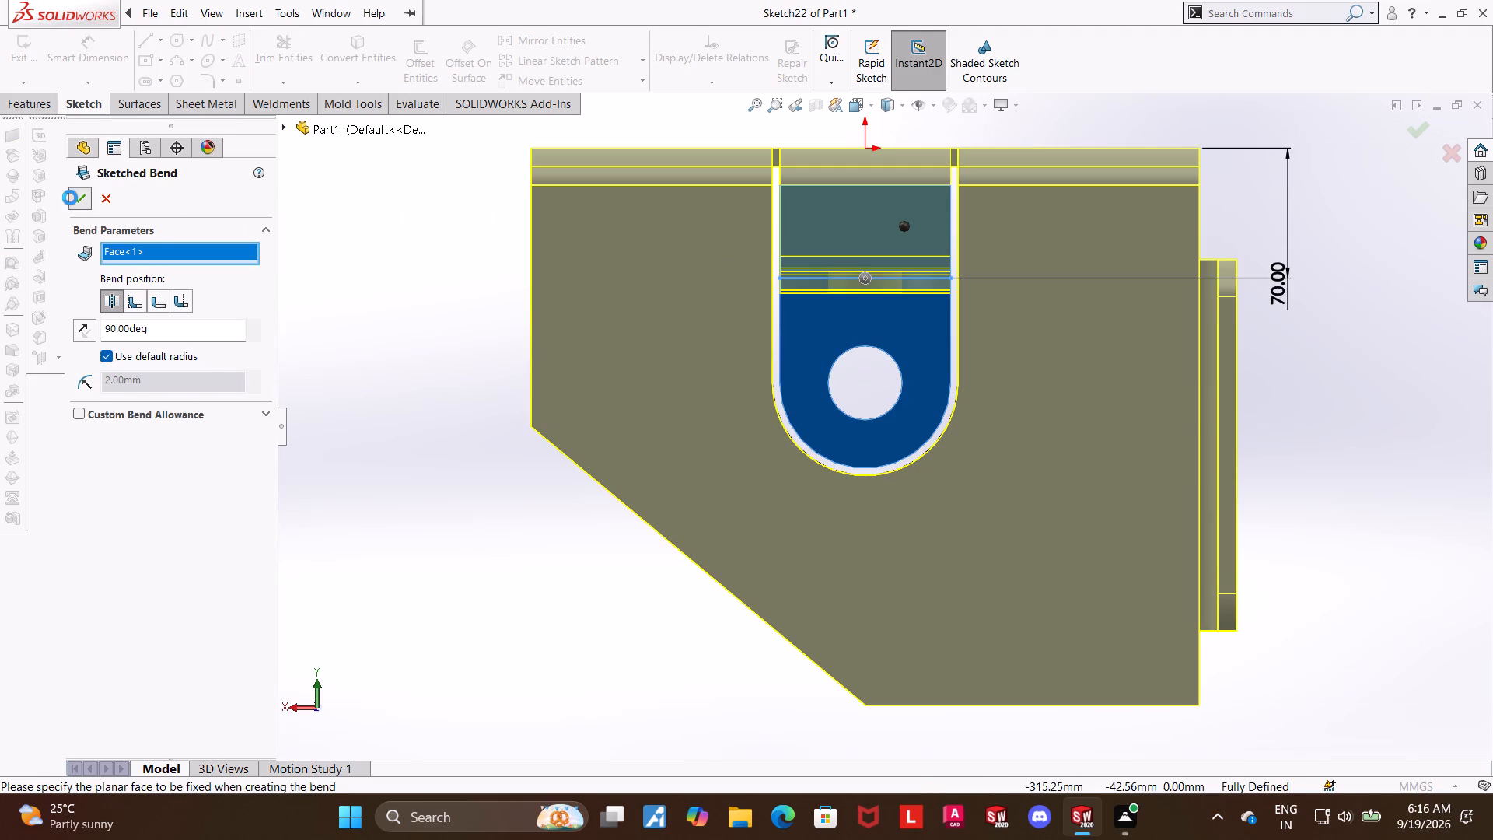
# Compare both bent tongues in side view, and edit Sketched Bend2 to use a custom bend radius of 10 mm.
pyautogui.moveTo(397, 324); pyautogui.dragTo(543, 323, button='middle')
pyautogui.scroll(3, 544, 323)
pyautogui.click(845, 107)
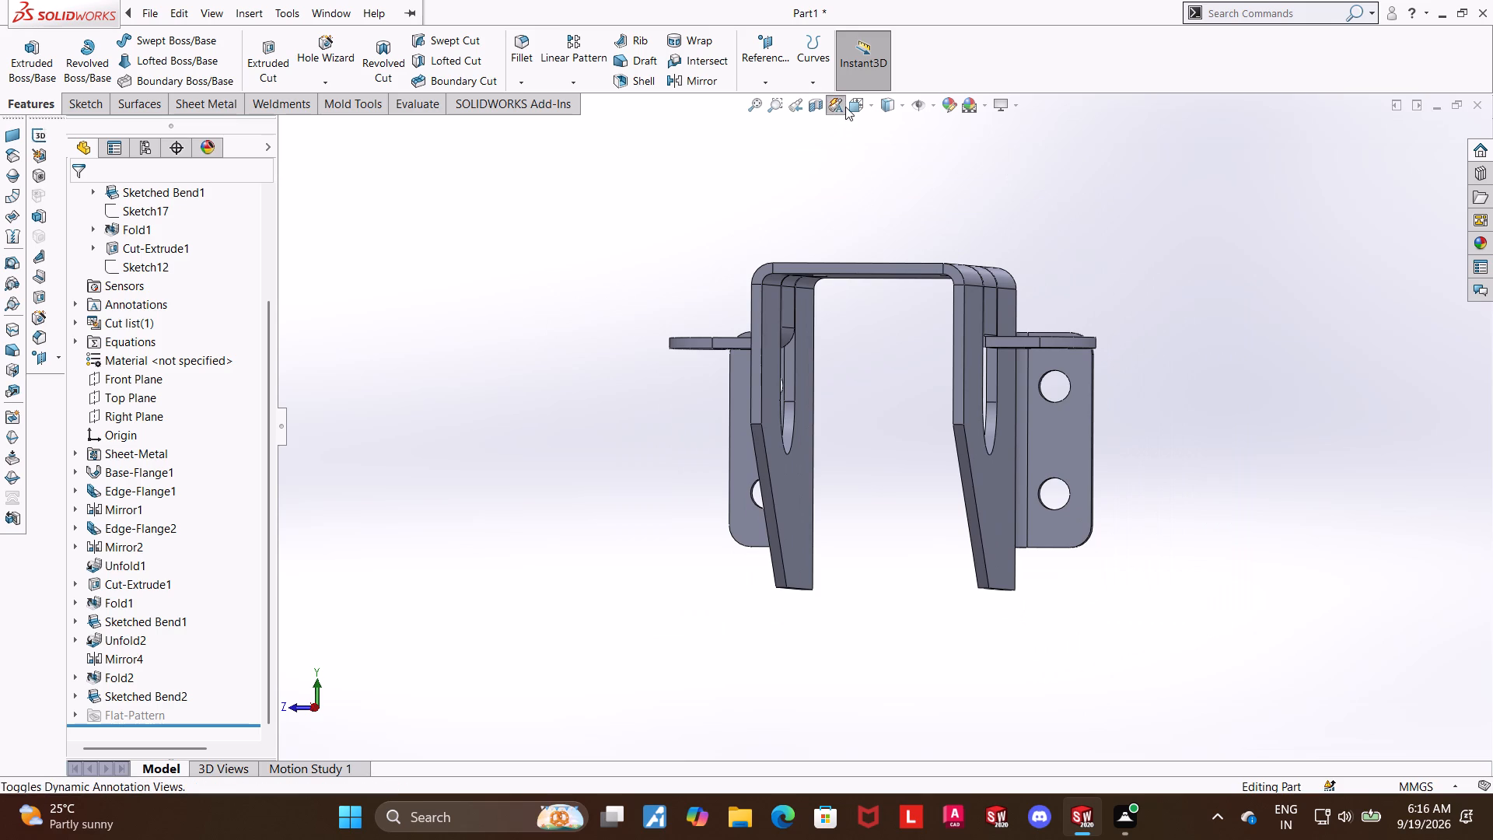
pyautogui.click(837, 107)
pyautogui.click(856, 107)
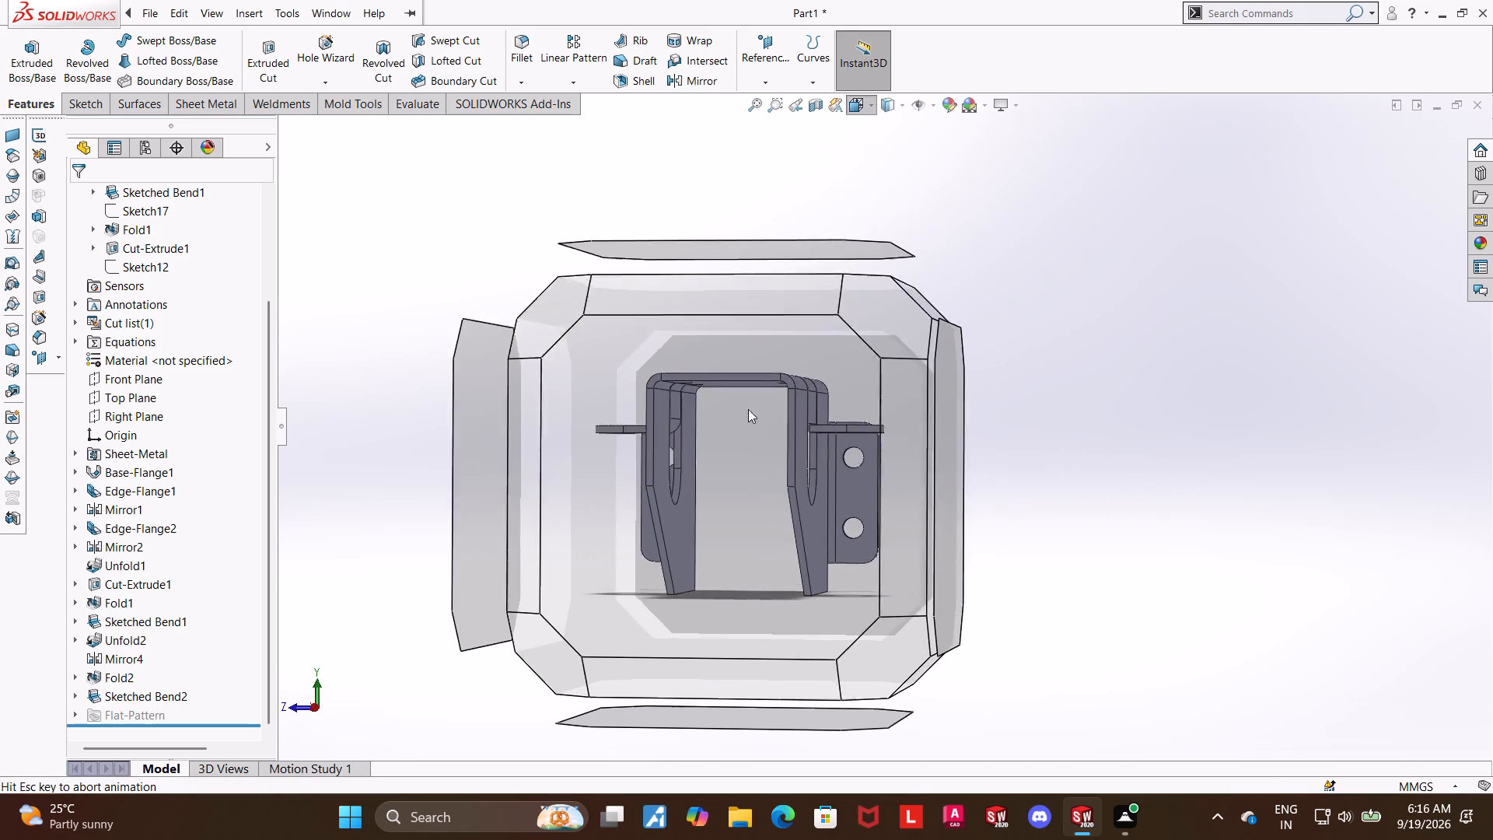
pyautogui.click(712, 412)
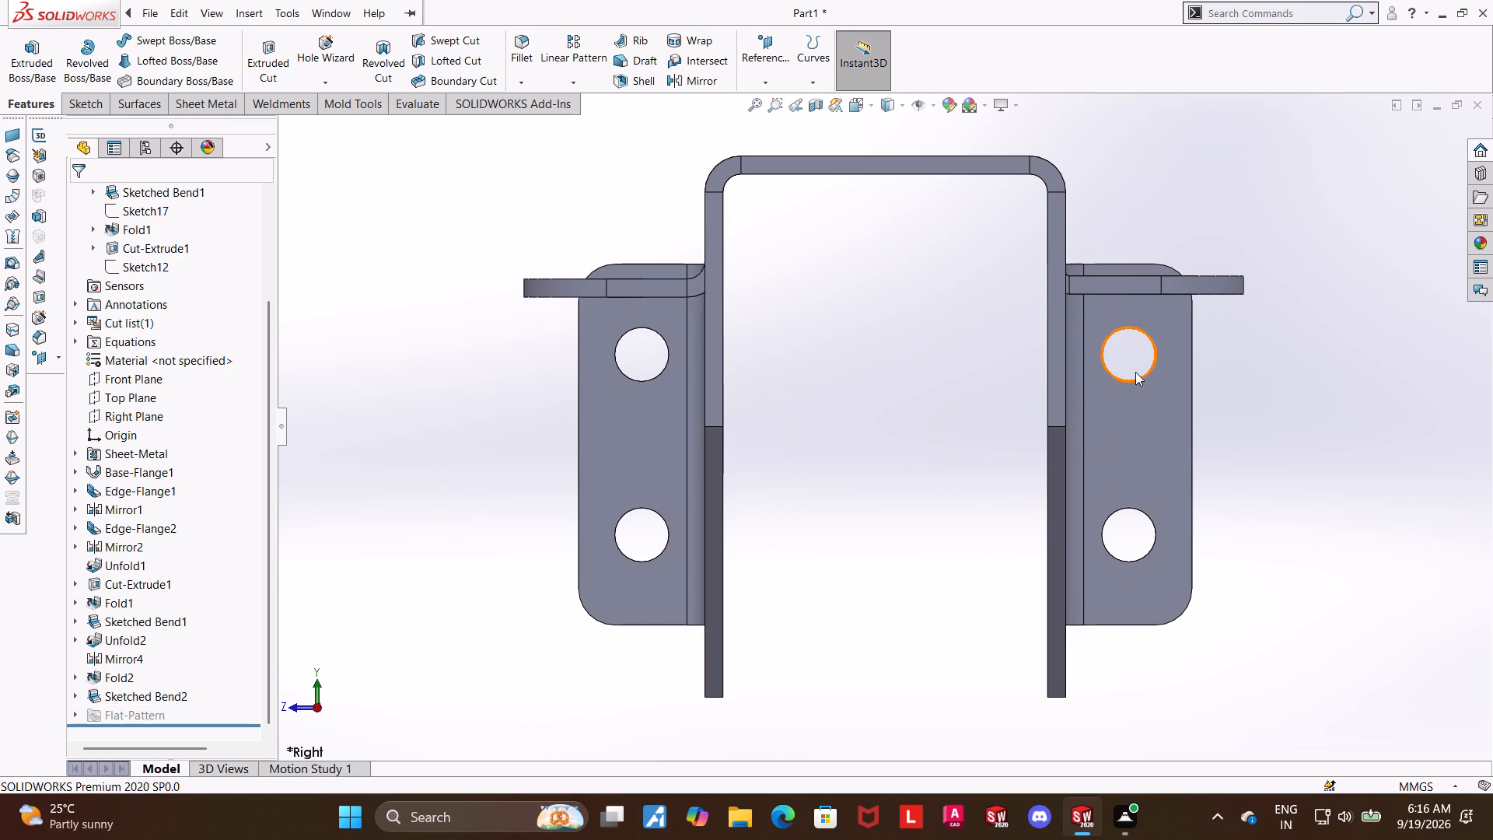
pyautogui.scroll(3, 1251, 384)
pyautogui.middleClick(1221, 387)
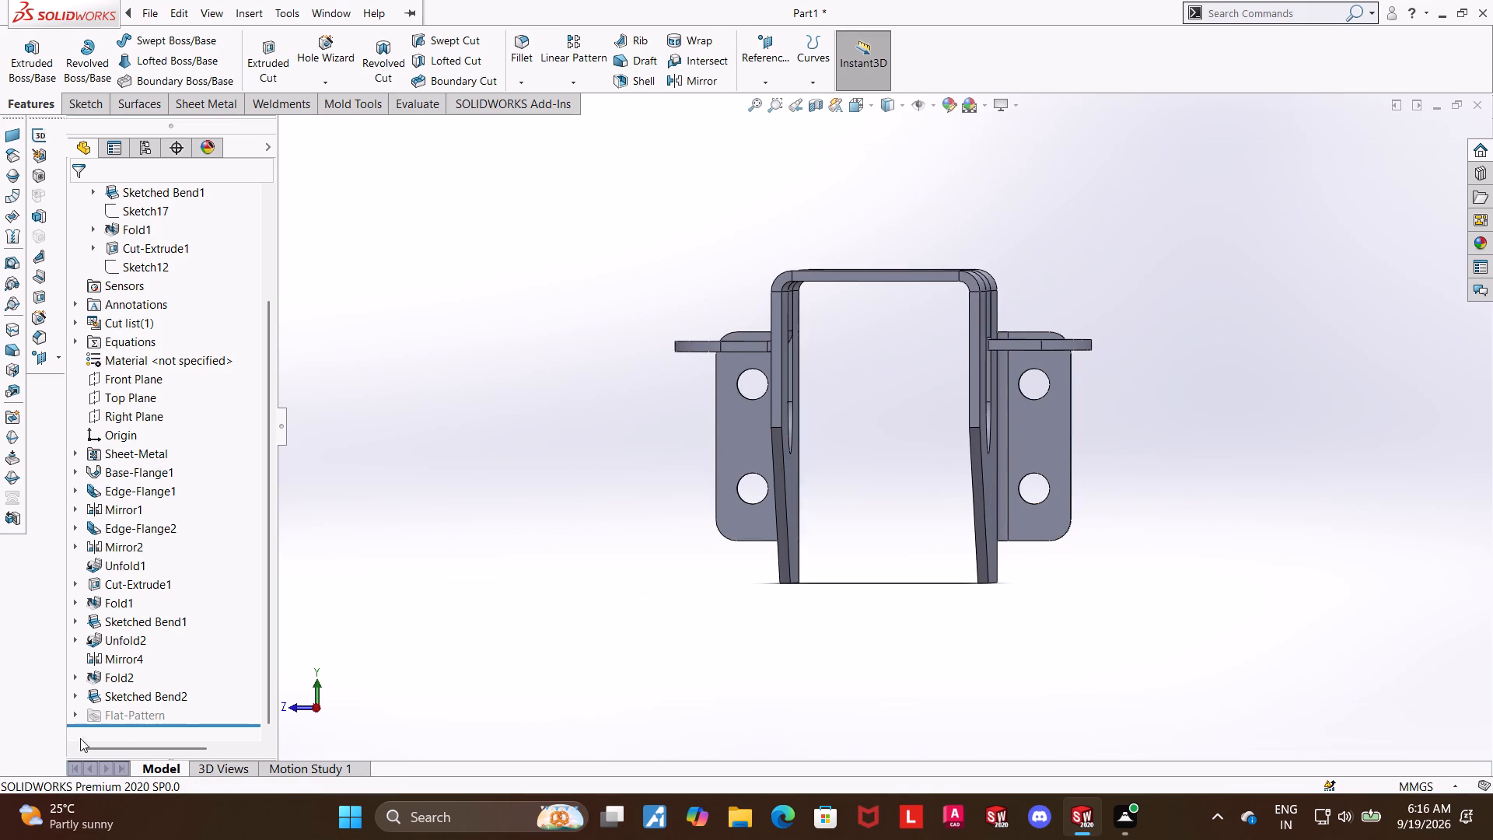
pyautogui.click(110, 701)
pyautogui.click(132, 653)
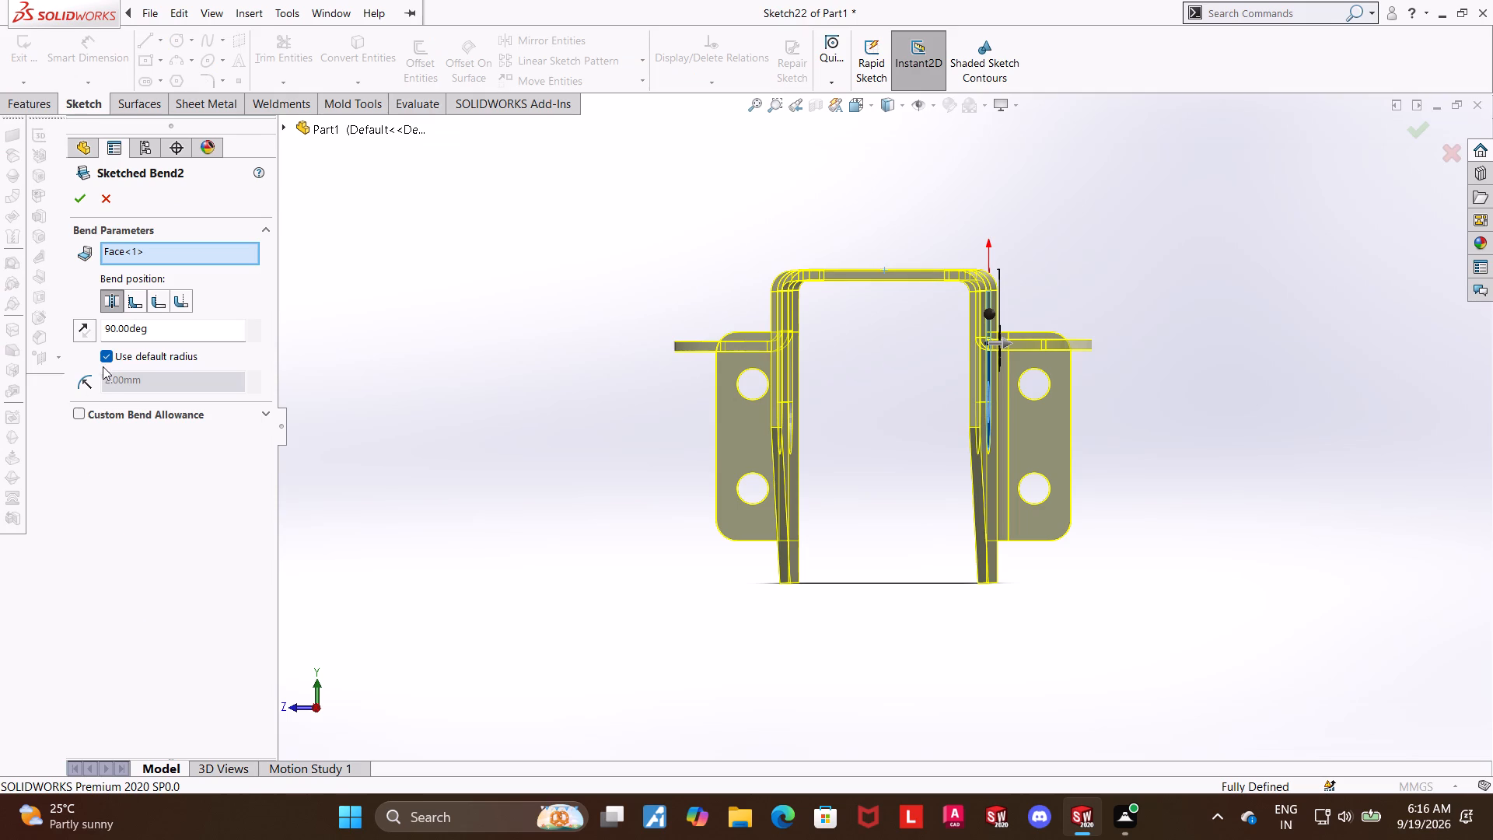
pyautogui.click(106, 359)
pyautogui.press('1')
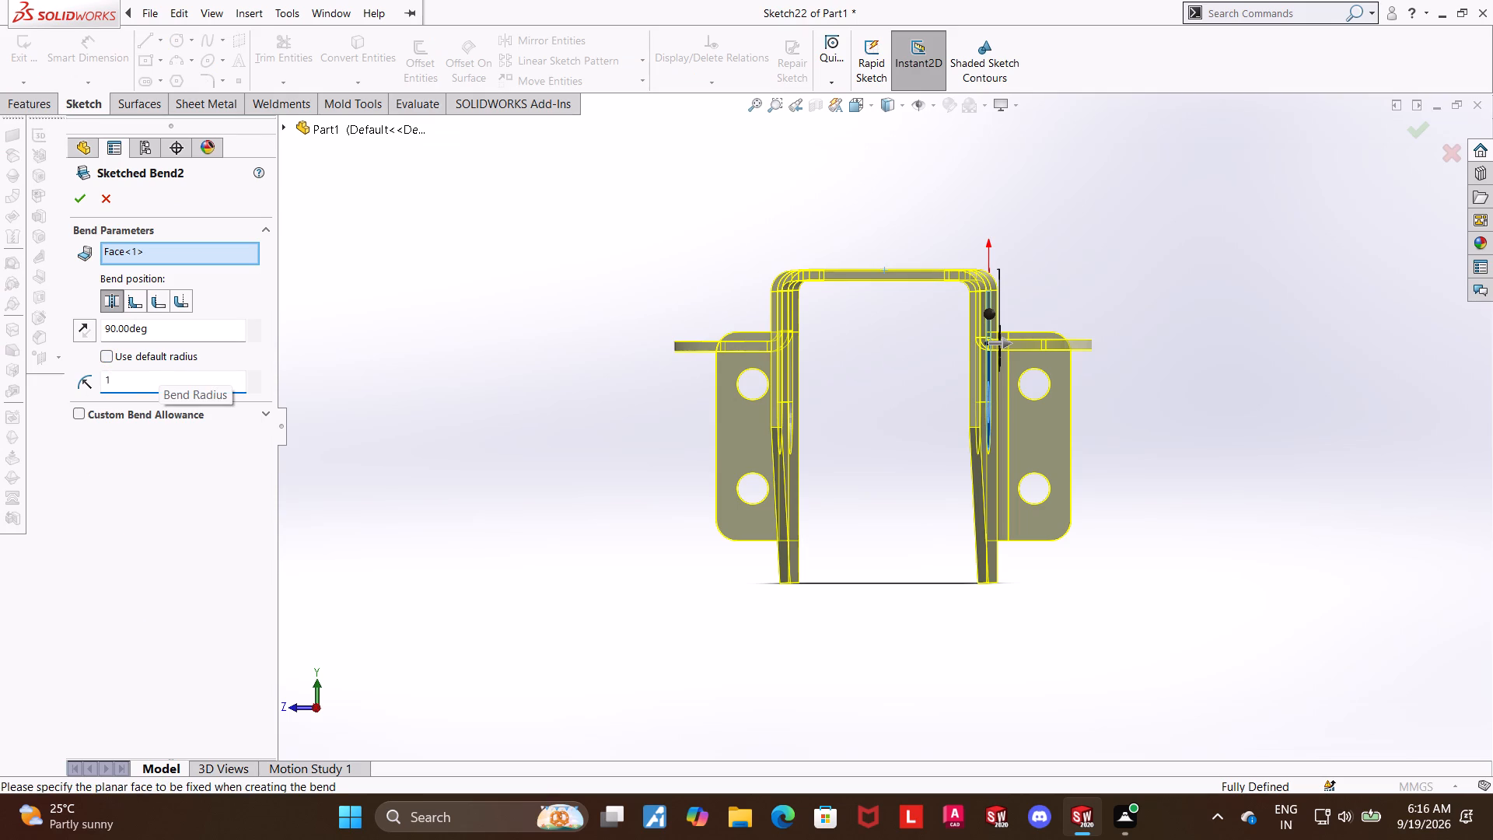
pyautogui.press('0')
pyautogui.press('Return')
pyautogui.click(70, 194)
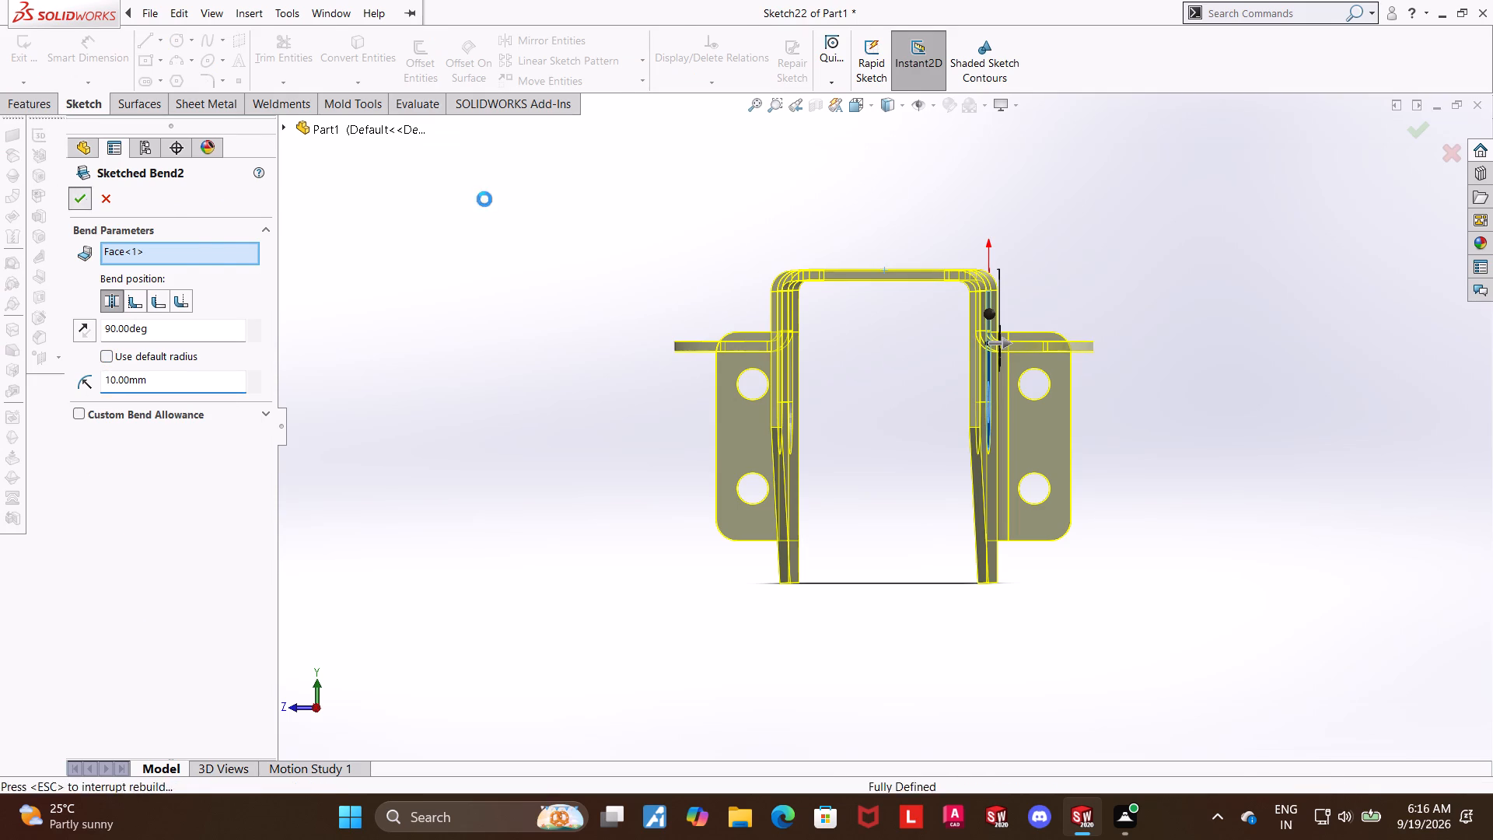
# Inspect the bracket in the right view and from all around, comparing the bent tongues and flanges on both sides.
pyautogui.click(850, 107)
pyautogui.click(763, 448)
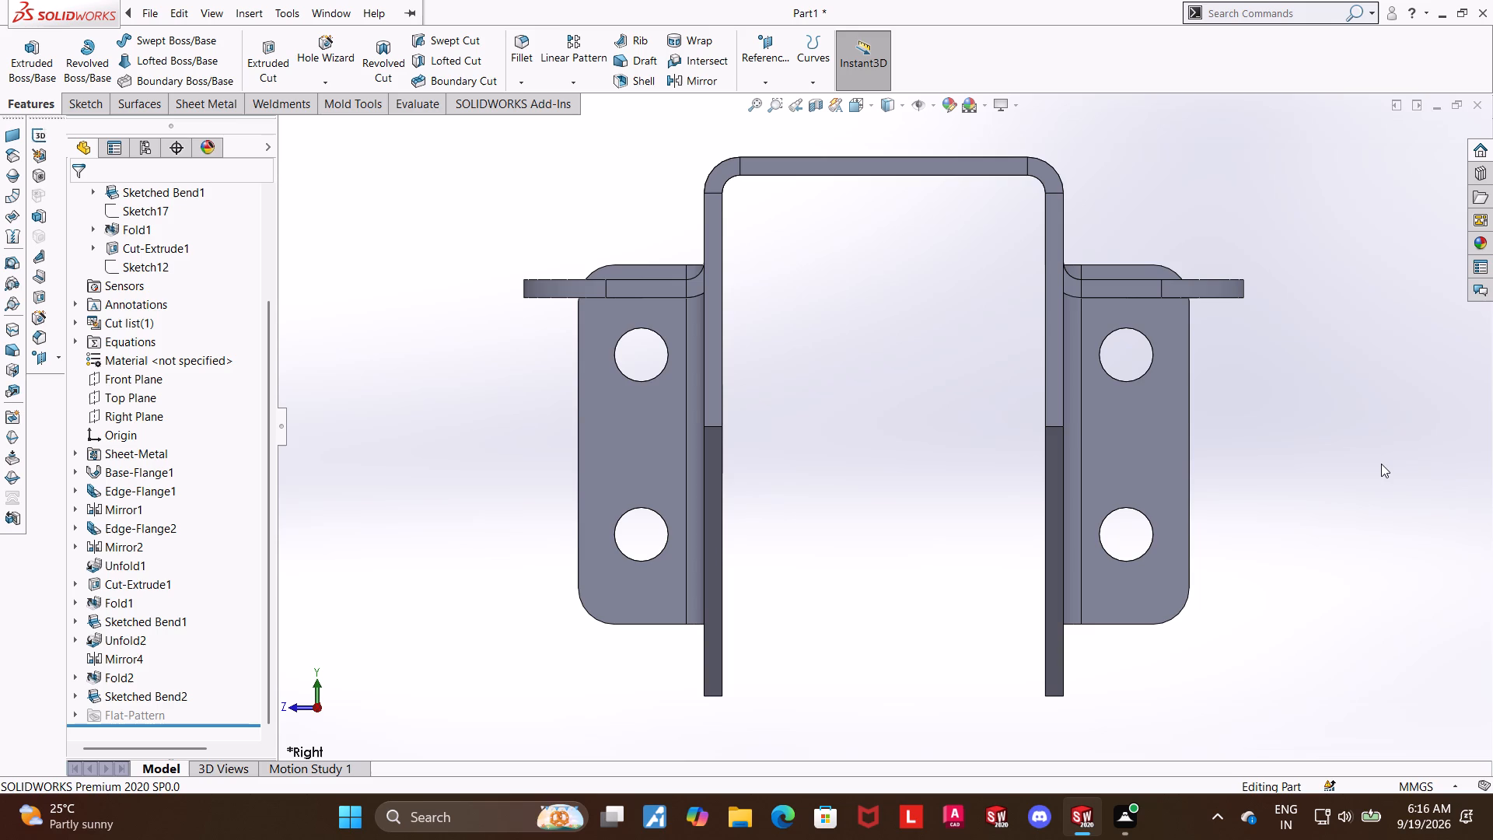
pyautogui.scroll(2, 1295, 450)
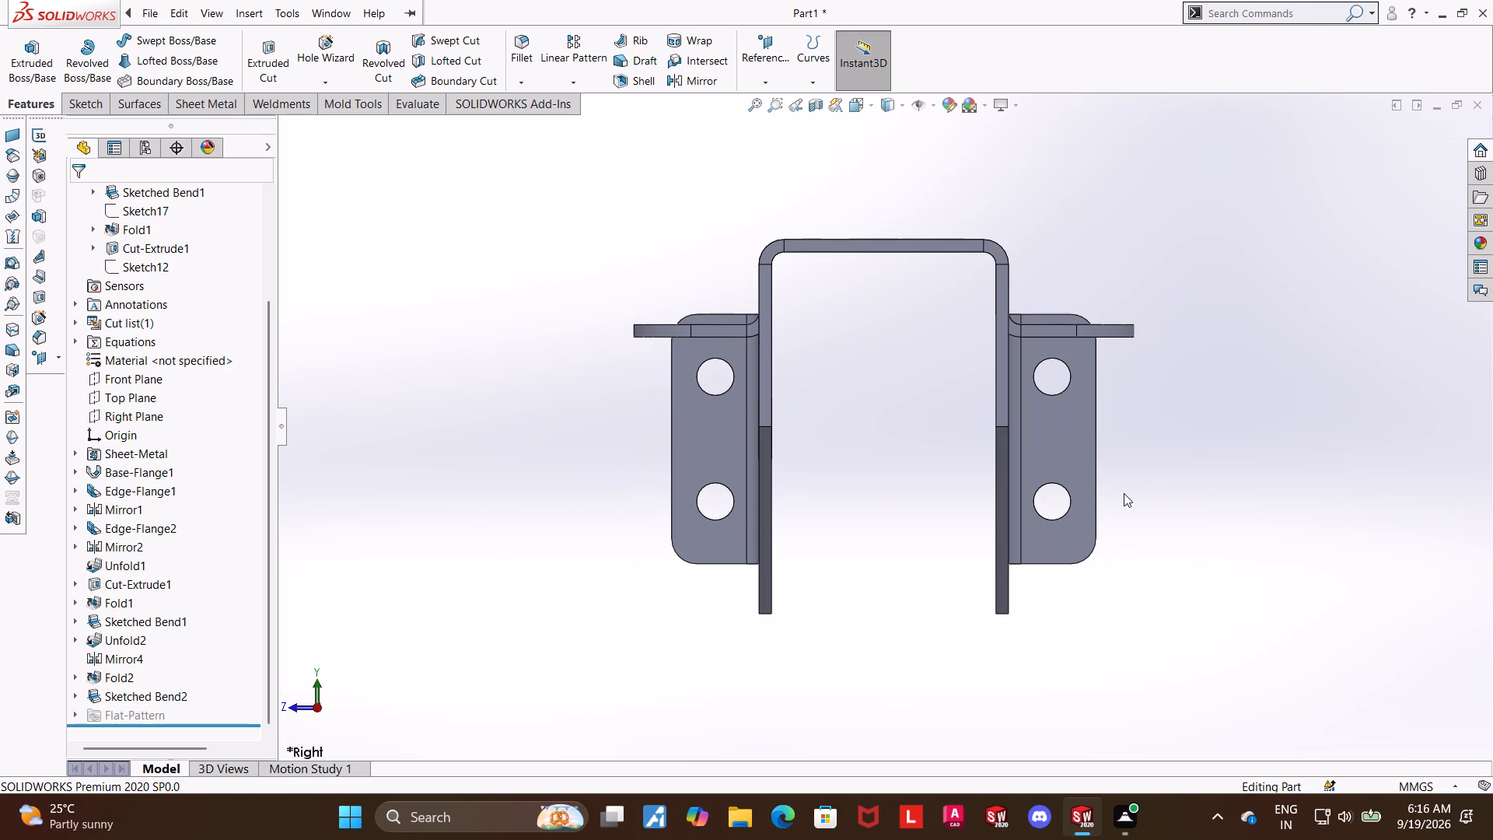
pyautogui.moveTo(1124, 493); pyautogui.dragTo(1129, 712, button='middle')
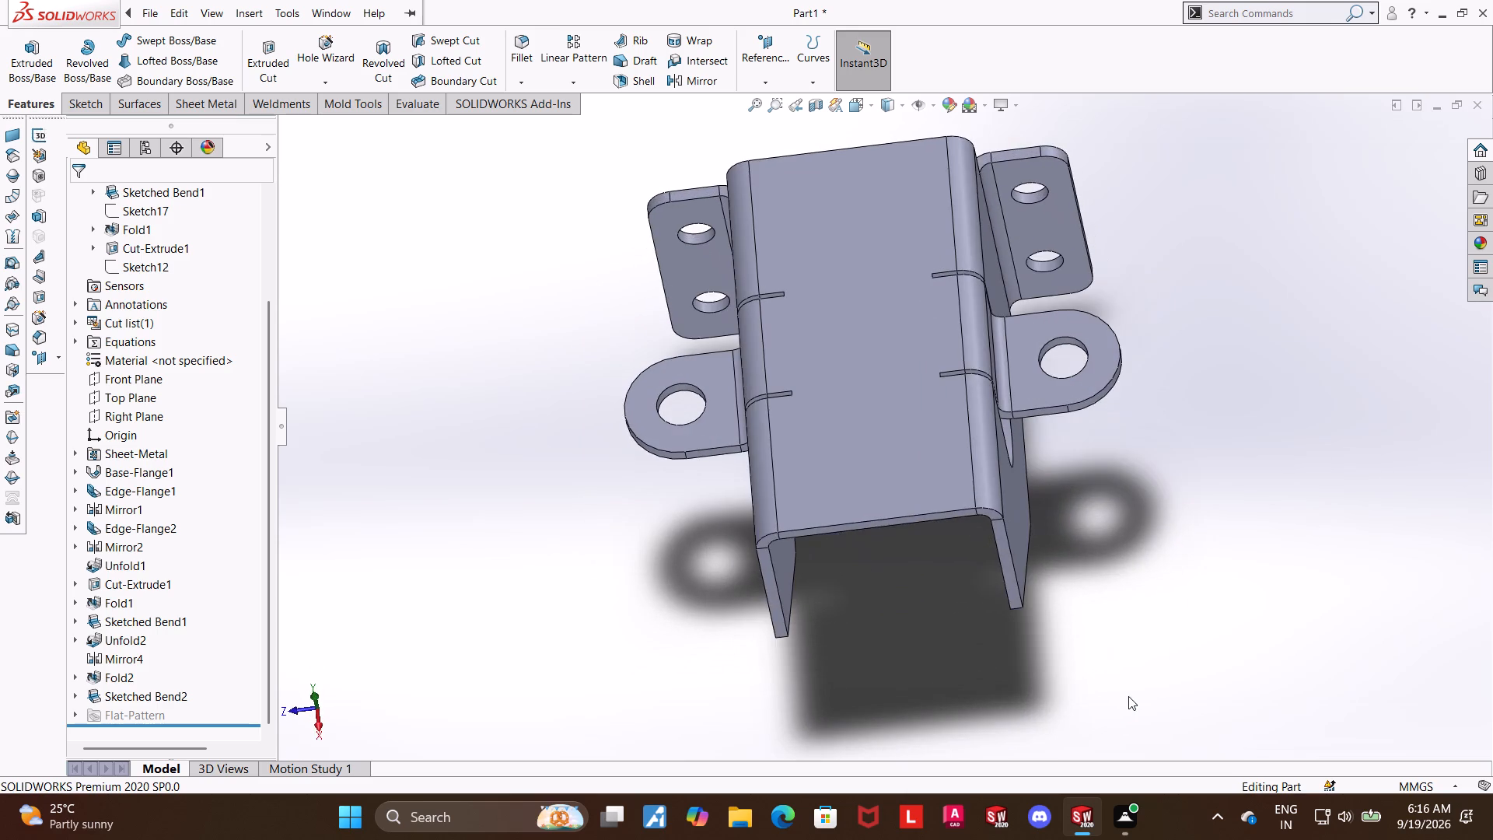
pyautogui.moveTo(1157, 489); pyautogui.dragTo(1222, 479, button='middle')
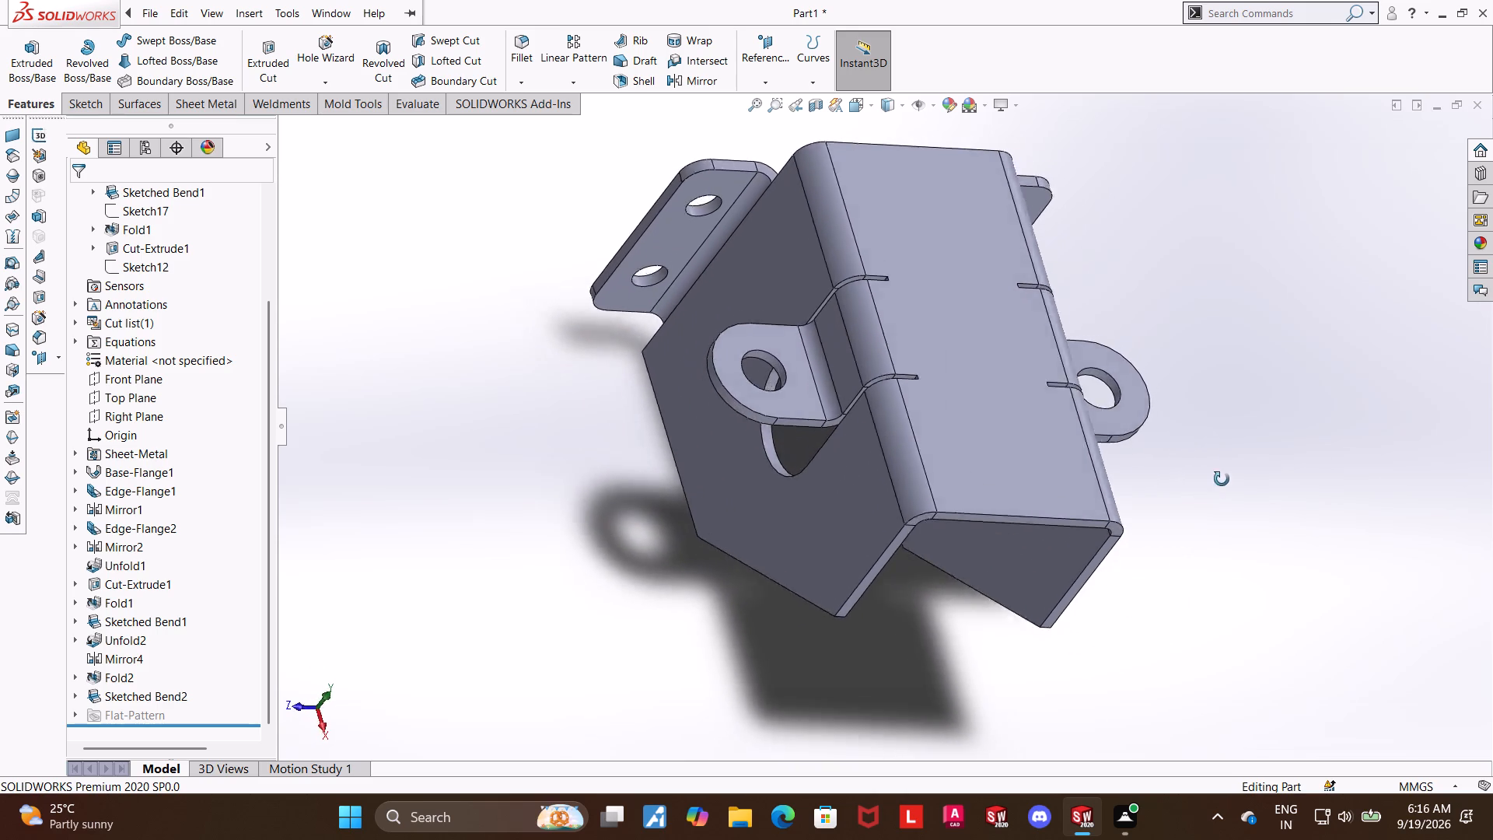
pyautogui.moveTo(1222, 479); pyautogui.dragTo(1320, 506, button='middle')
pyautogui.moveTo(1092, 392); pyautogui.dragTo(1275, 354, button='middle')
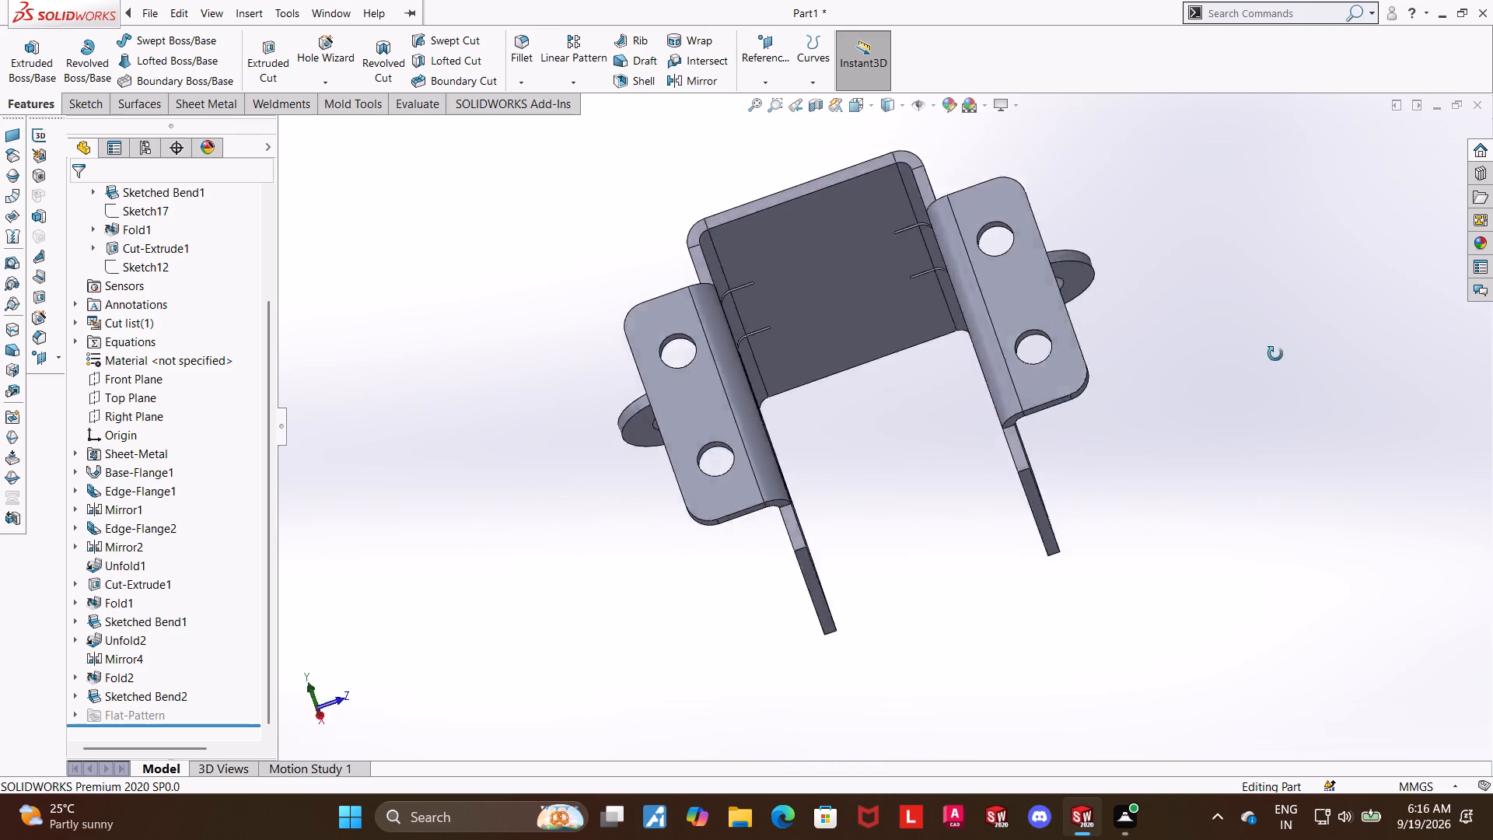
pyautogui.moveTo(1275, 354); pyautogui.dragTo(1012, 504, button='middle')
pyautogui.moveTo(1017, 428); pyautogui.dragTo(1086, 467, button='middle')
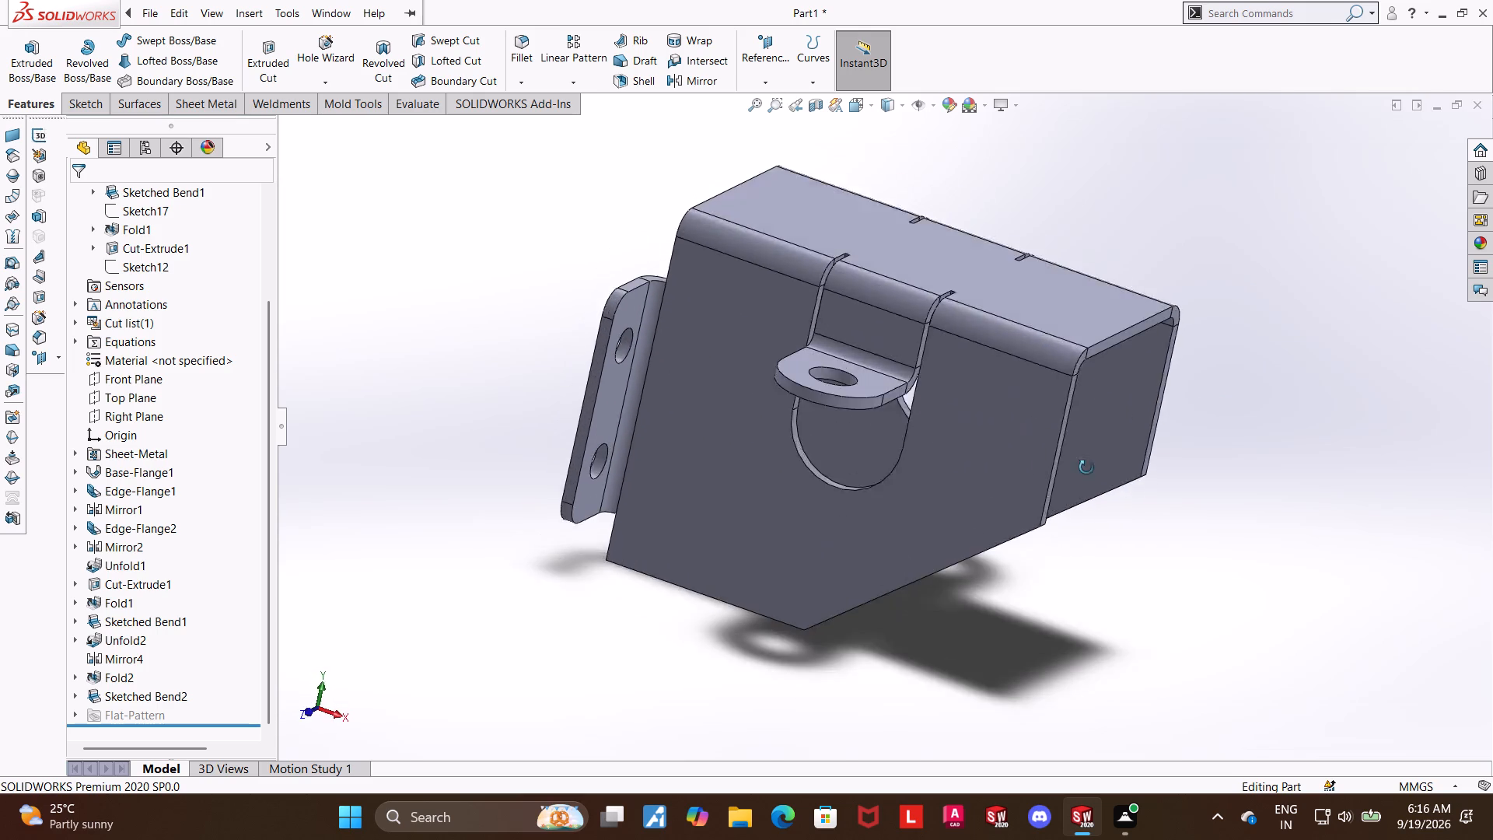
pyautogui.moveTo(1086, 467); pyautogui.dragTo(1049, 474, button='middle')
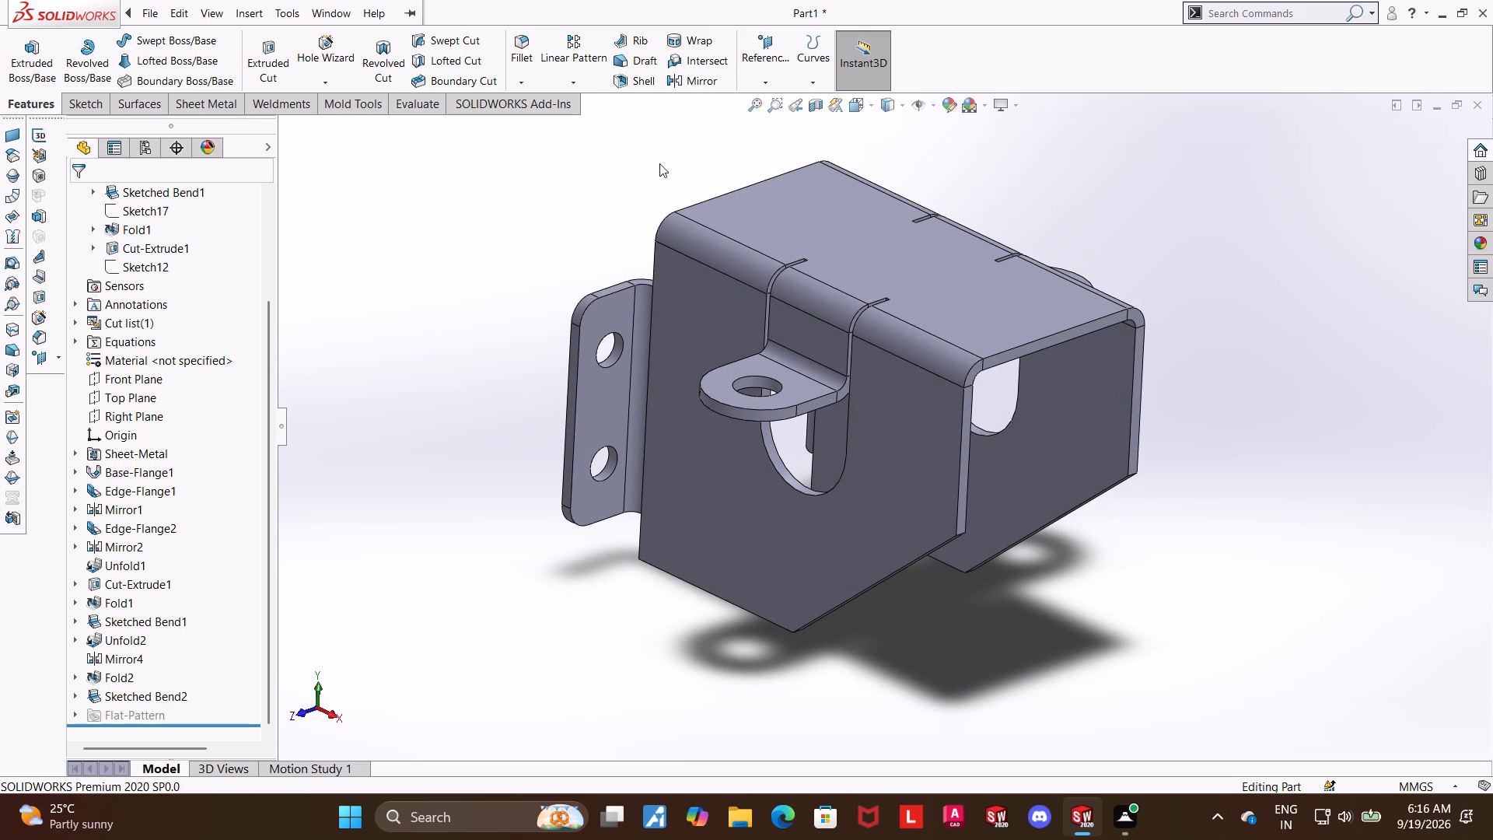
# Flatten the finished bracket into its flat pattern.
pyautogui.click(236, 94)
pyautogui.click(810, 72)
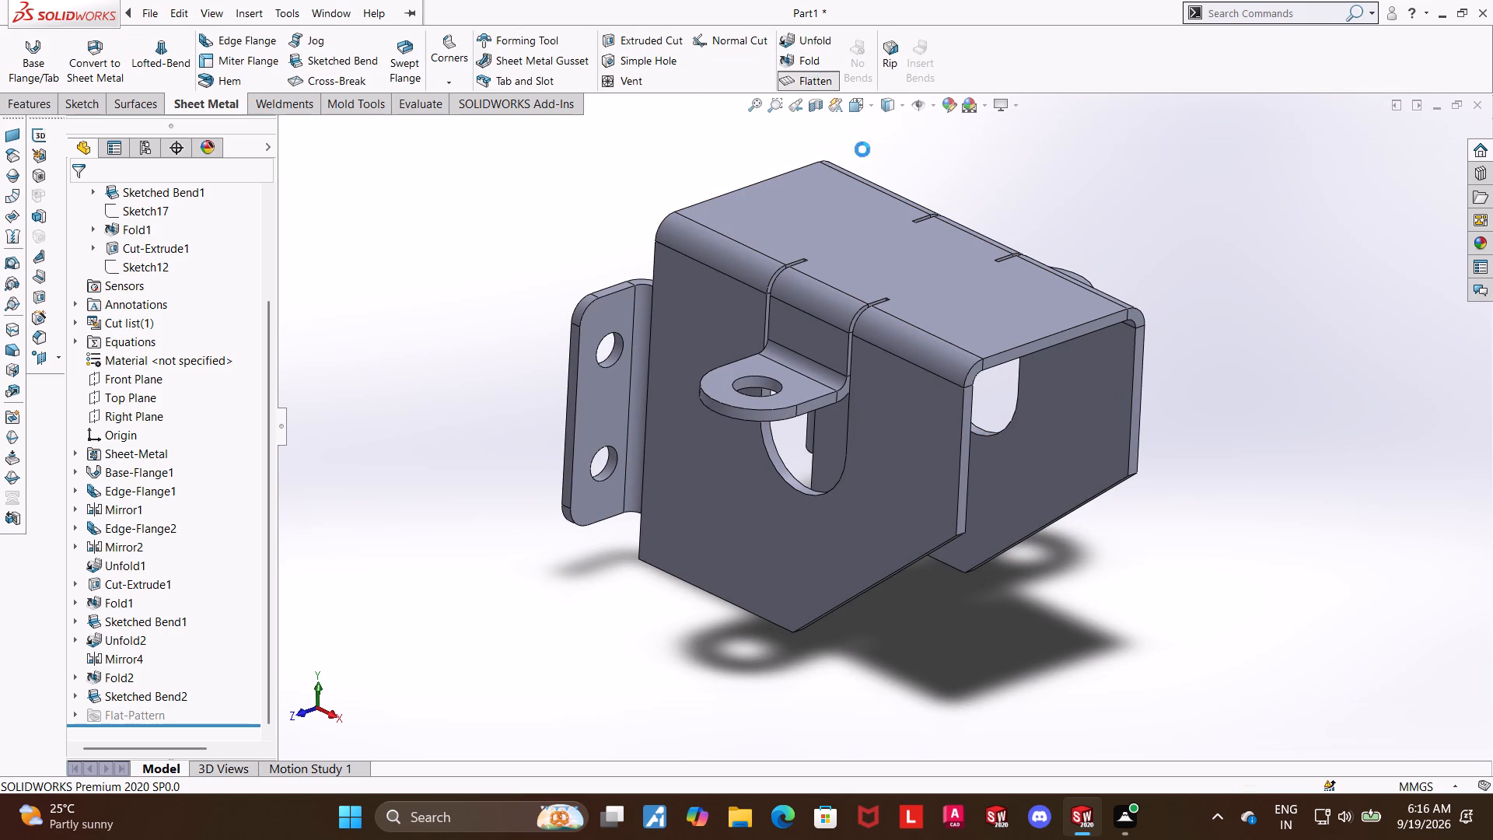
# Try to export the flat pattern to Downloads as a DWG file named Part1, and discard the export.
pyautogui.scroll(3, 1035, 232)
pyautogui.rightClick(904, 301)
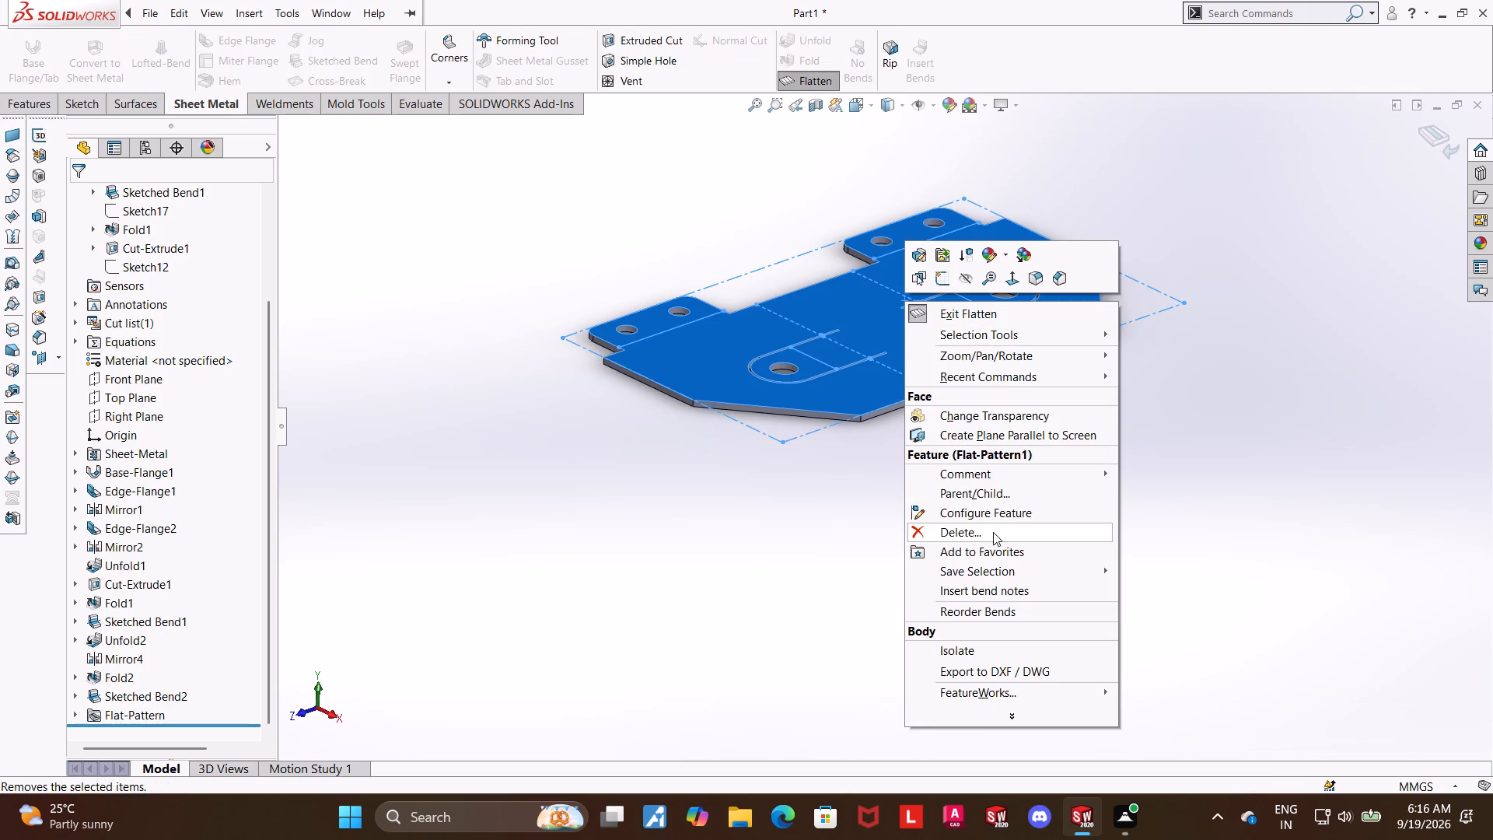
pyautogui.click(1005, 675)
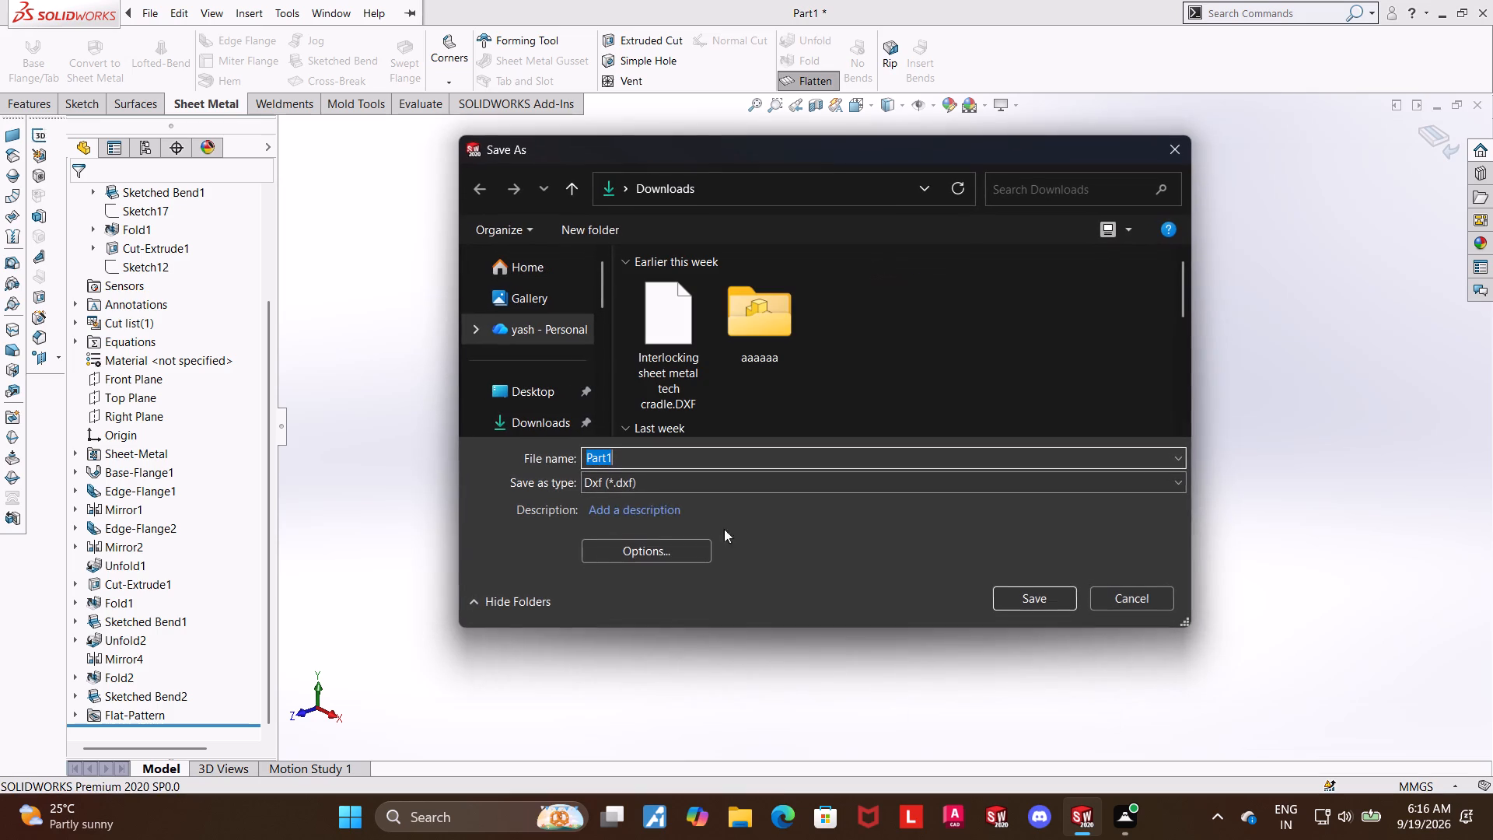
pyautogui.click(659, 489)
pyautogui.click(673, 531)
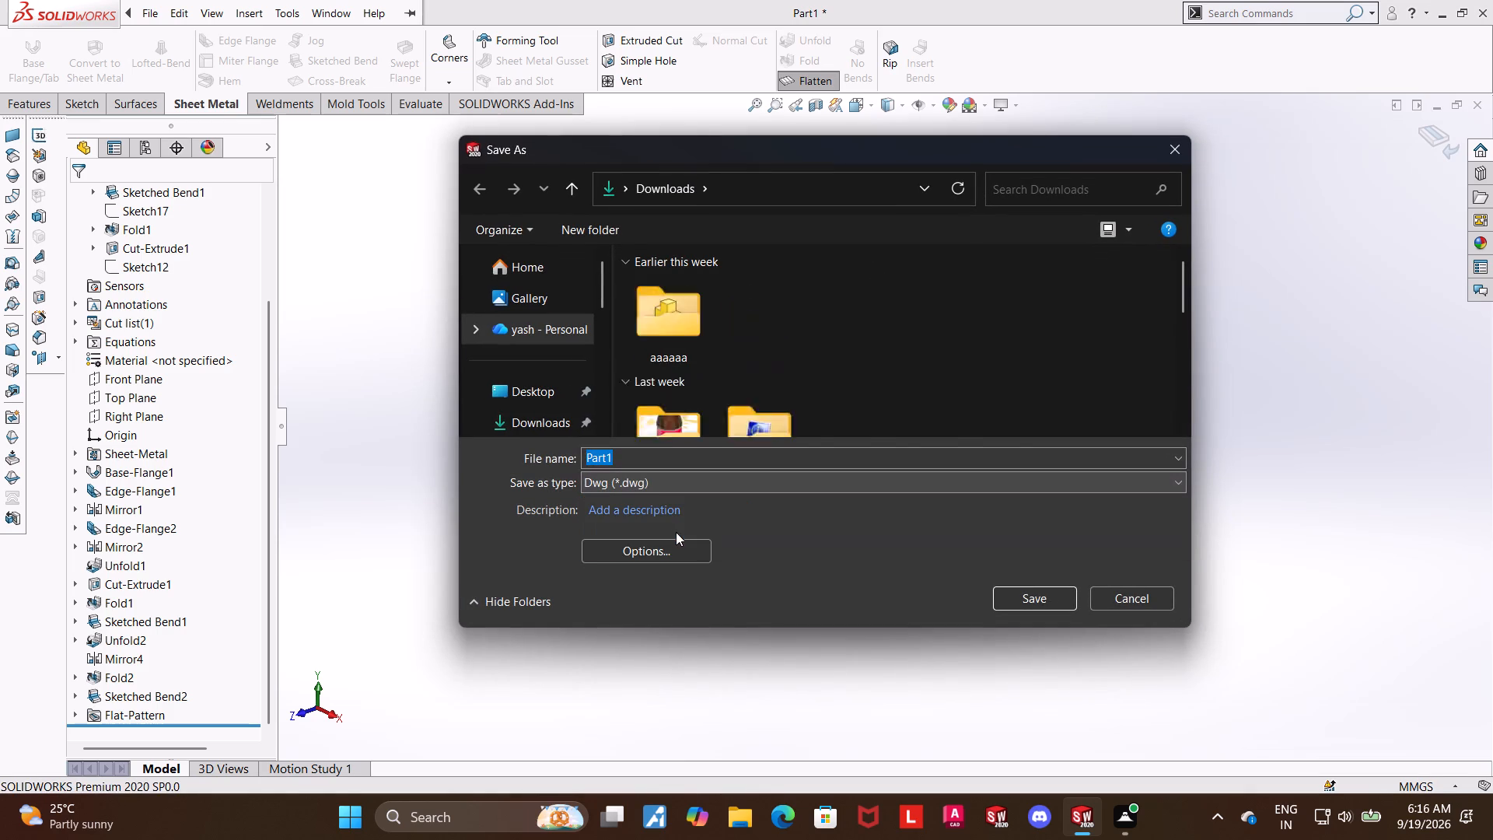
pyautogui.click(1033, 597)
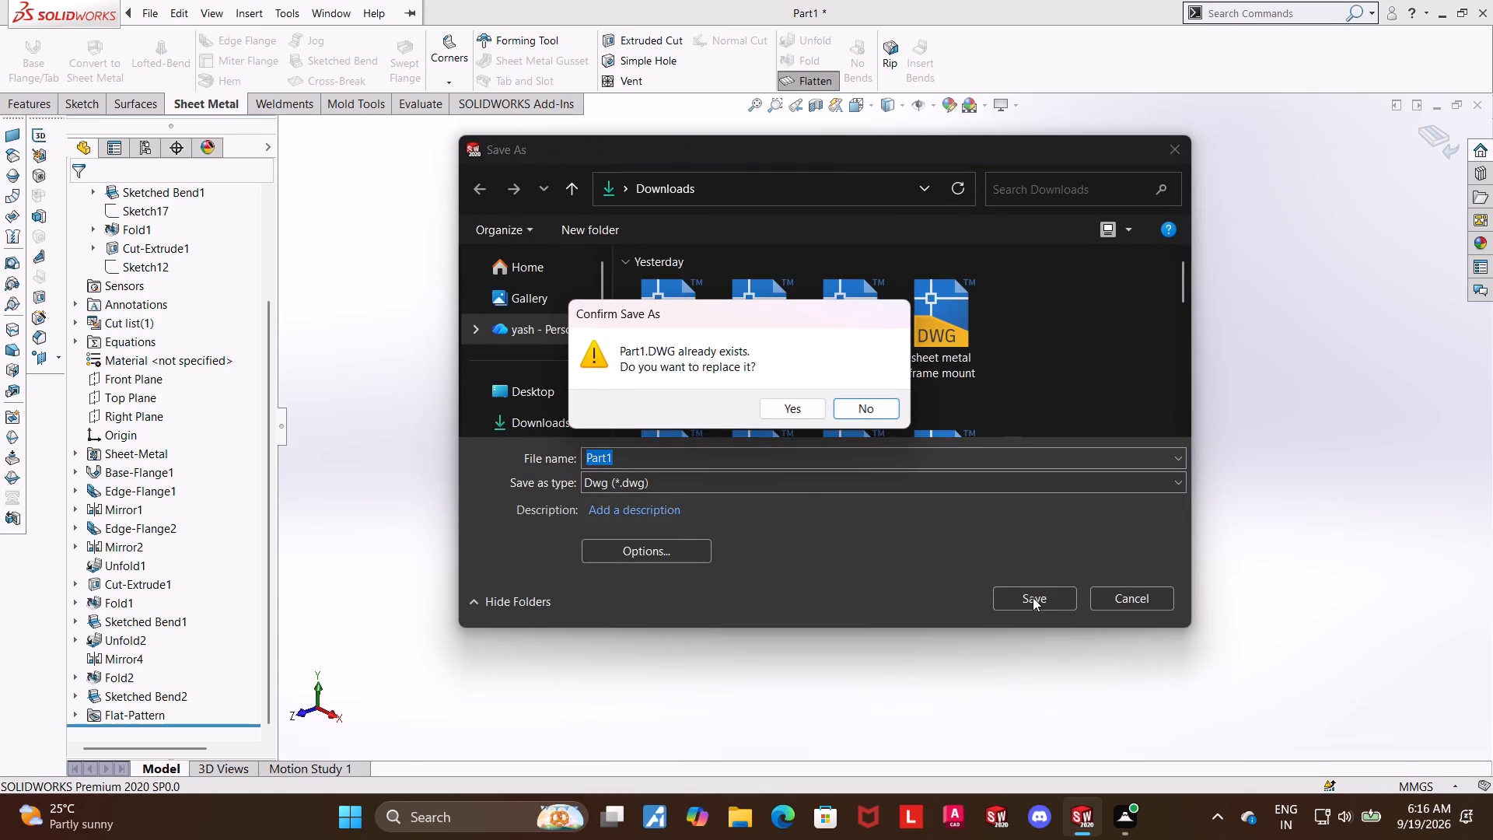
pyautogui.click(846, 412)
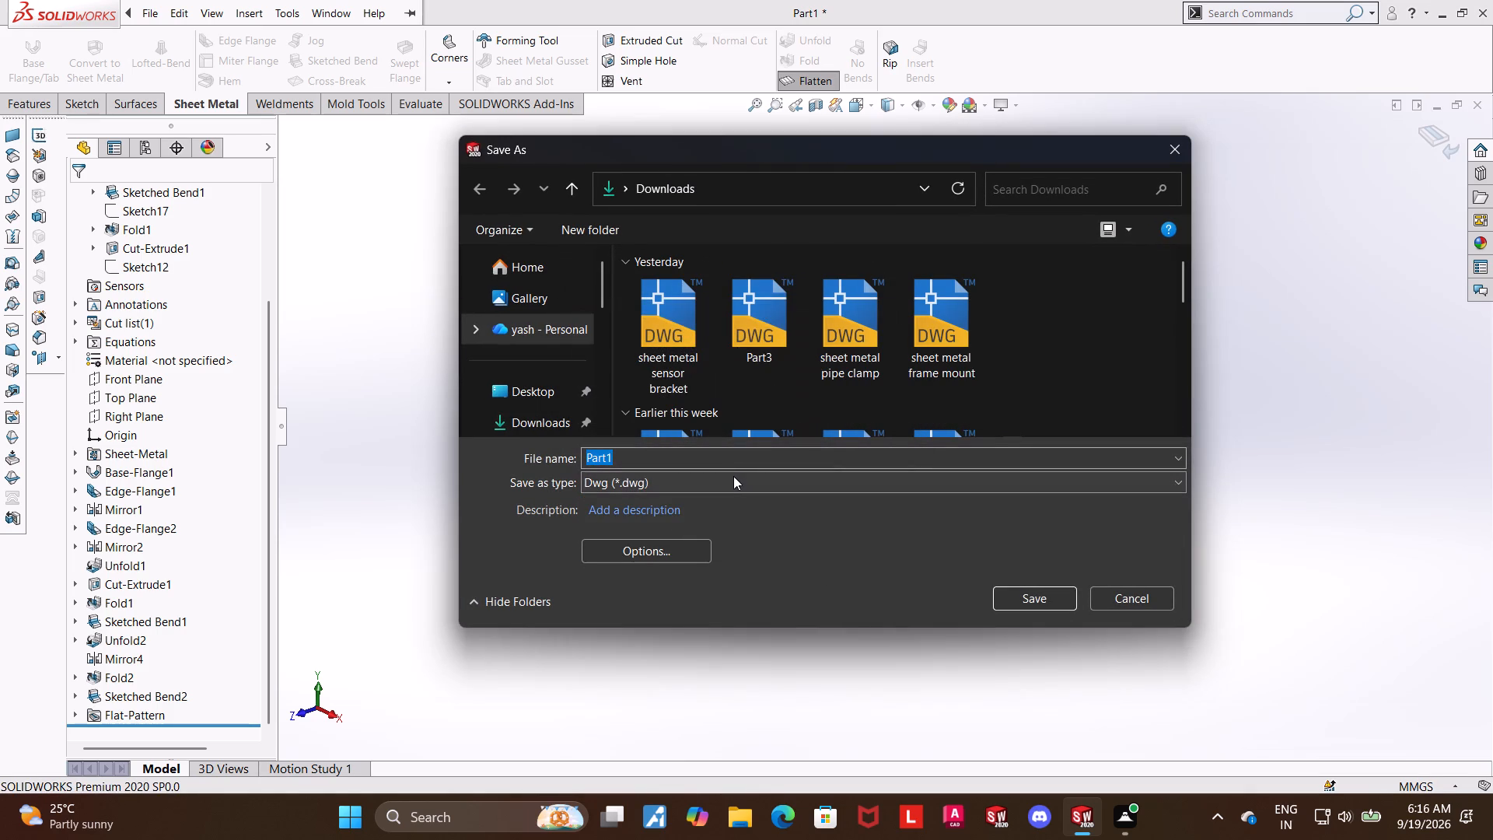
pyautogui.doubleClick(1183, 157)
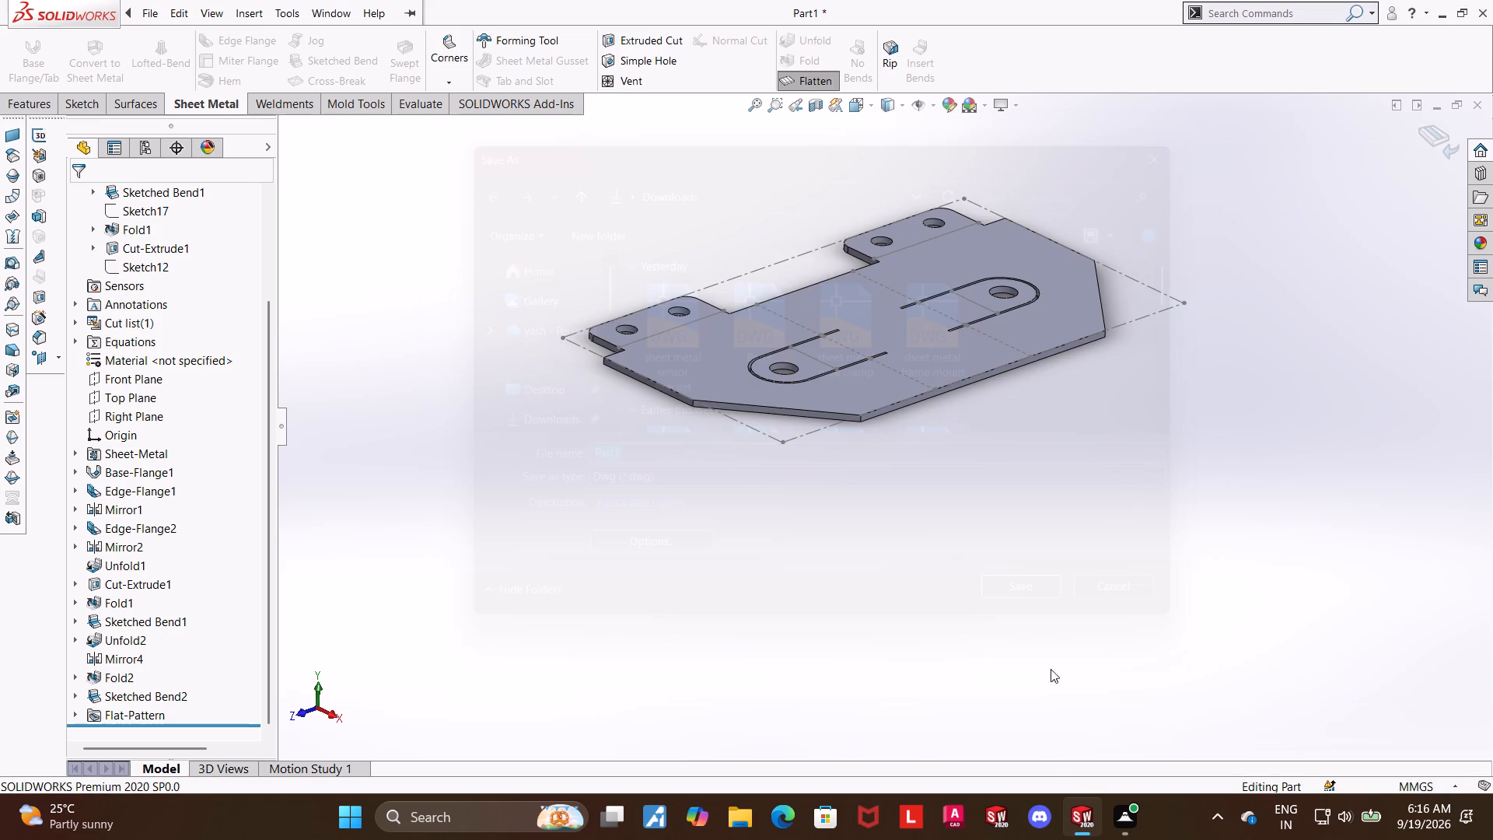
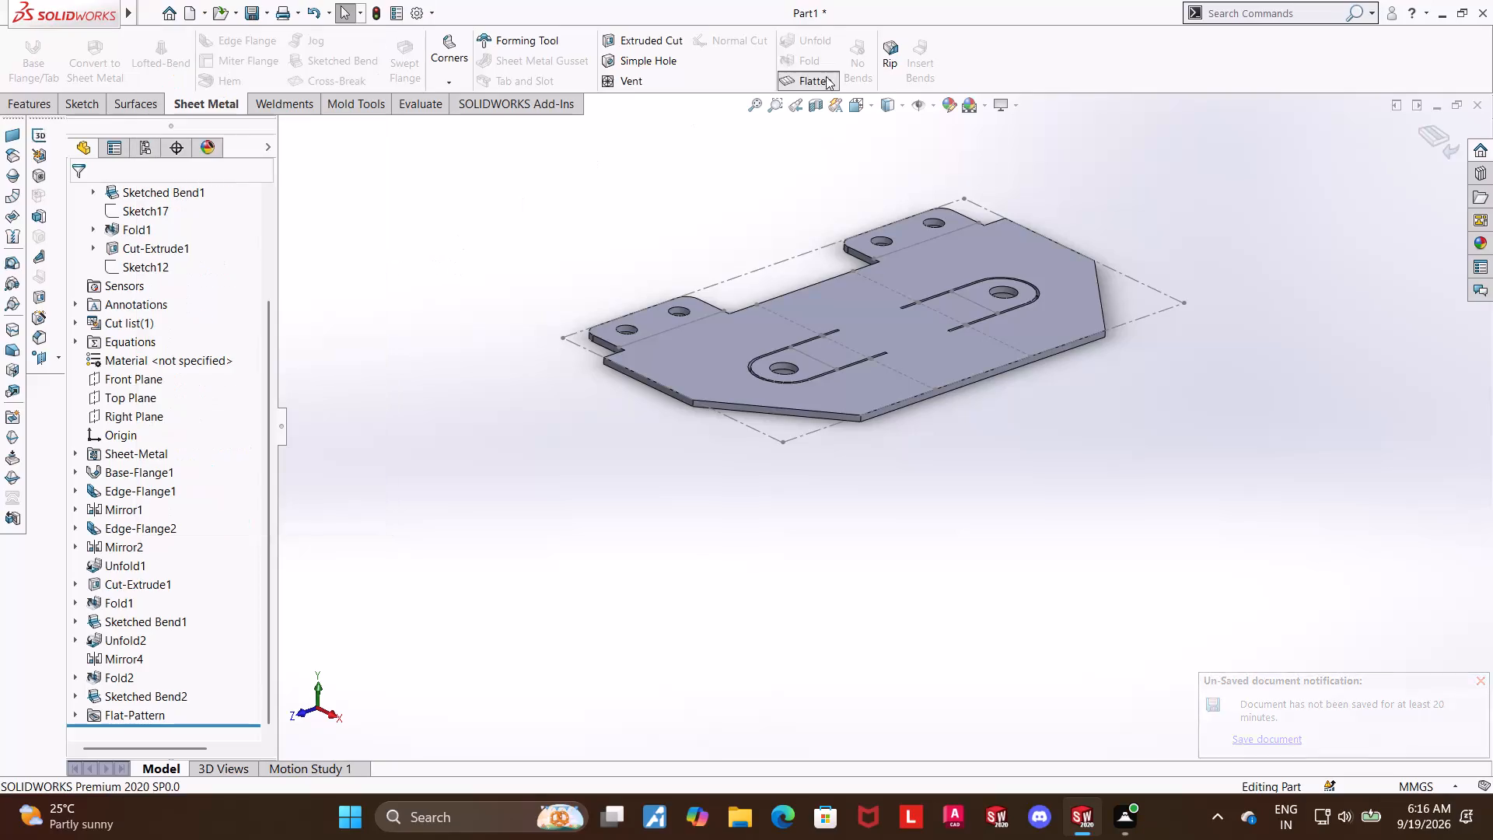
# Return the bracket to its folded state and save it as a SOLIDWORKS part named Metal plate hanger mount in Downloads.
pyautogui.click(828, 78)
pyautogui.scroll(-1, 1009, 340)
pyautogui.scroll(-1, 795, 510)
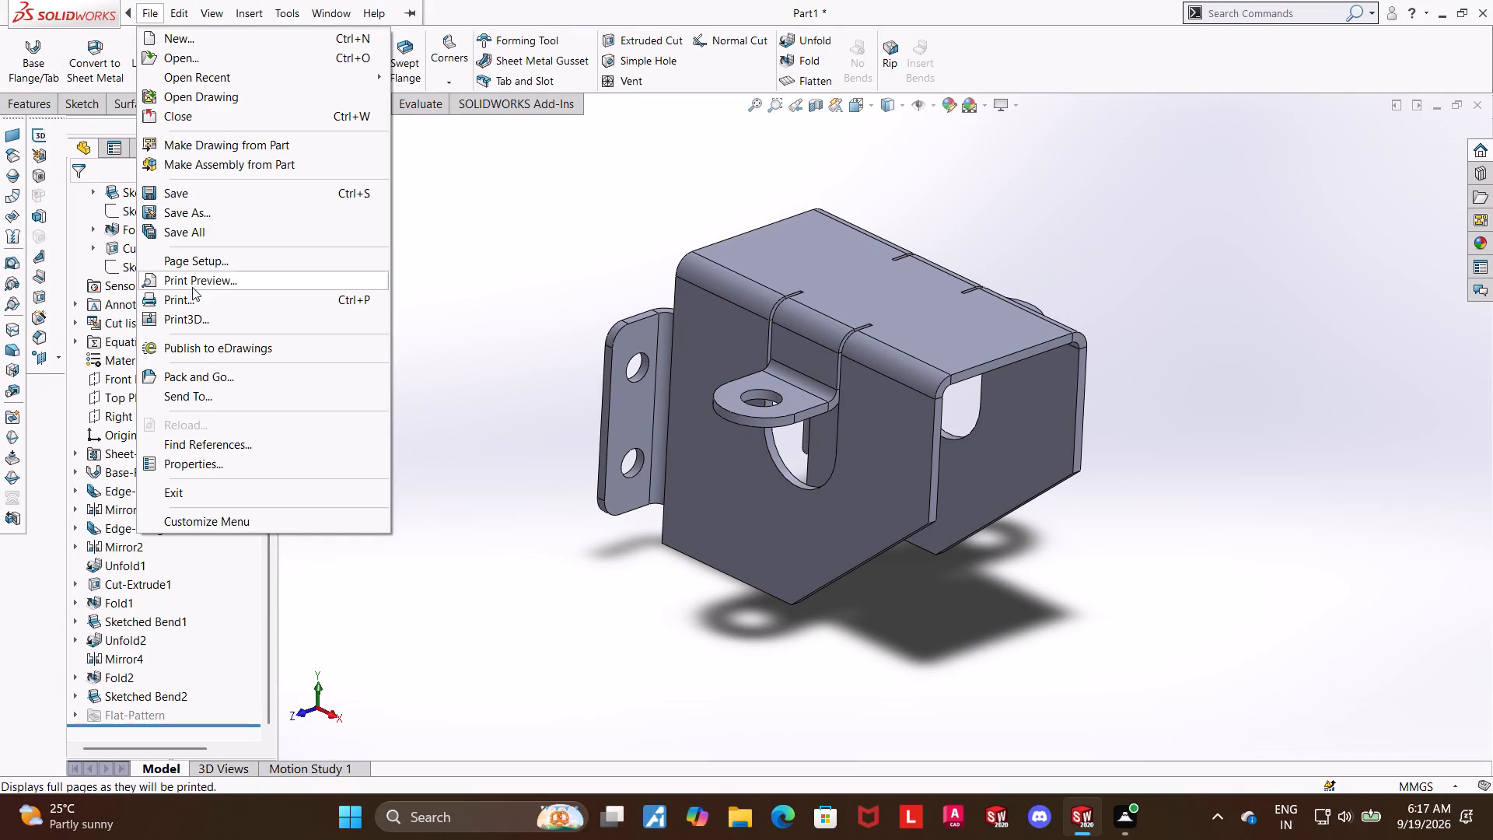
pyautogui.click(195, 212)
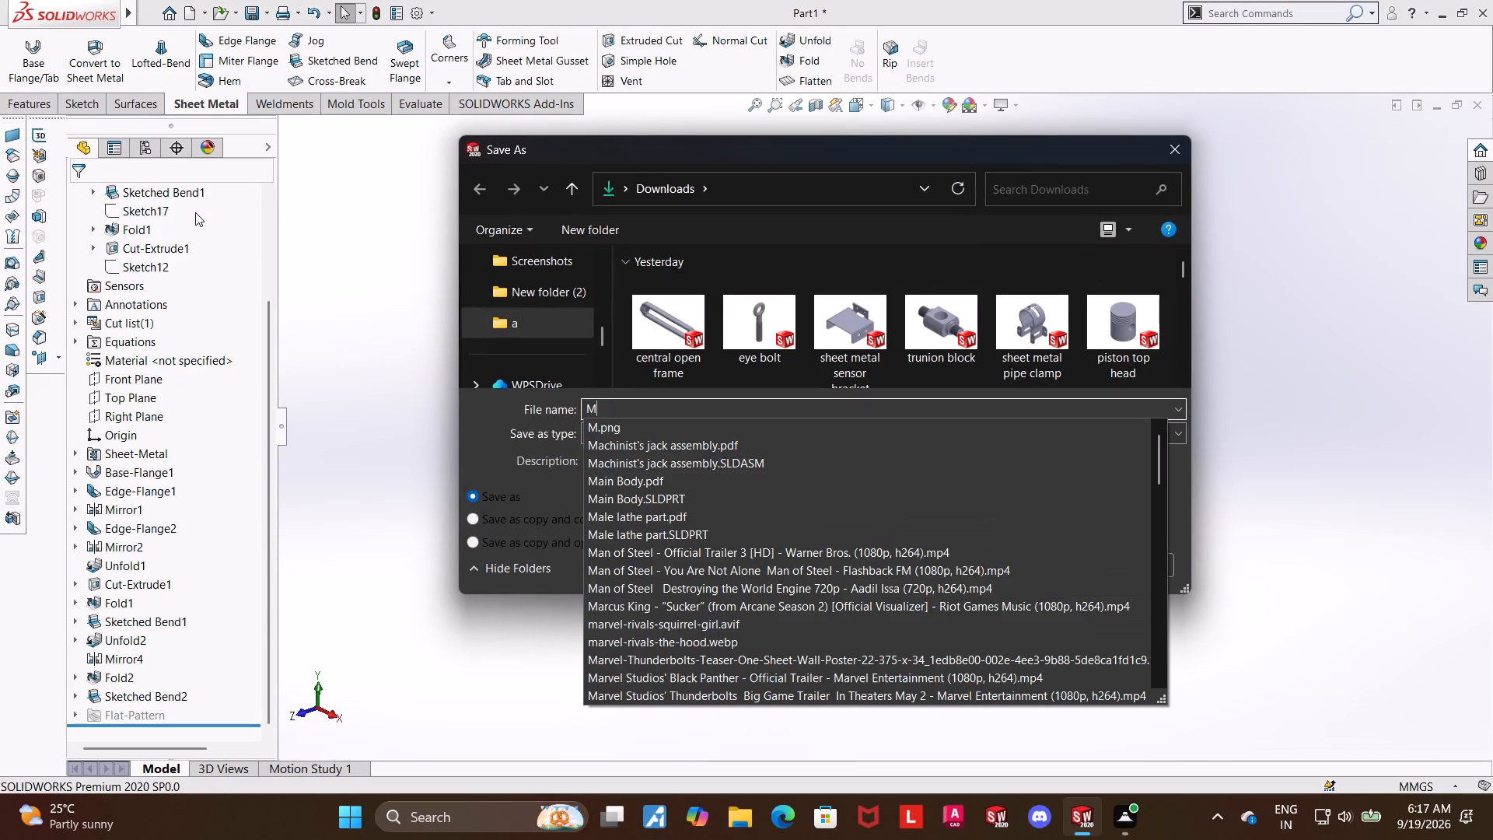
pyautogui.write('etal plate hanger mount')
pyautogui.press('space')
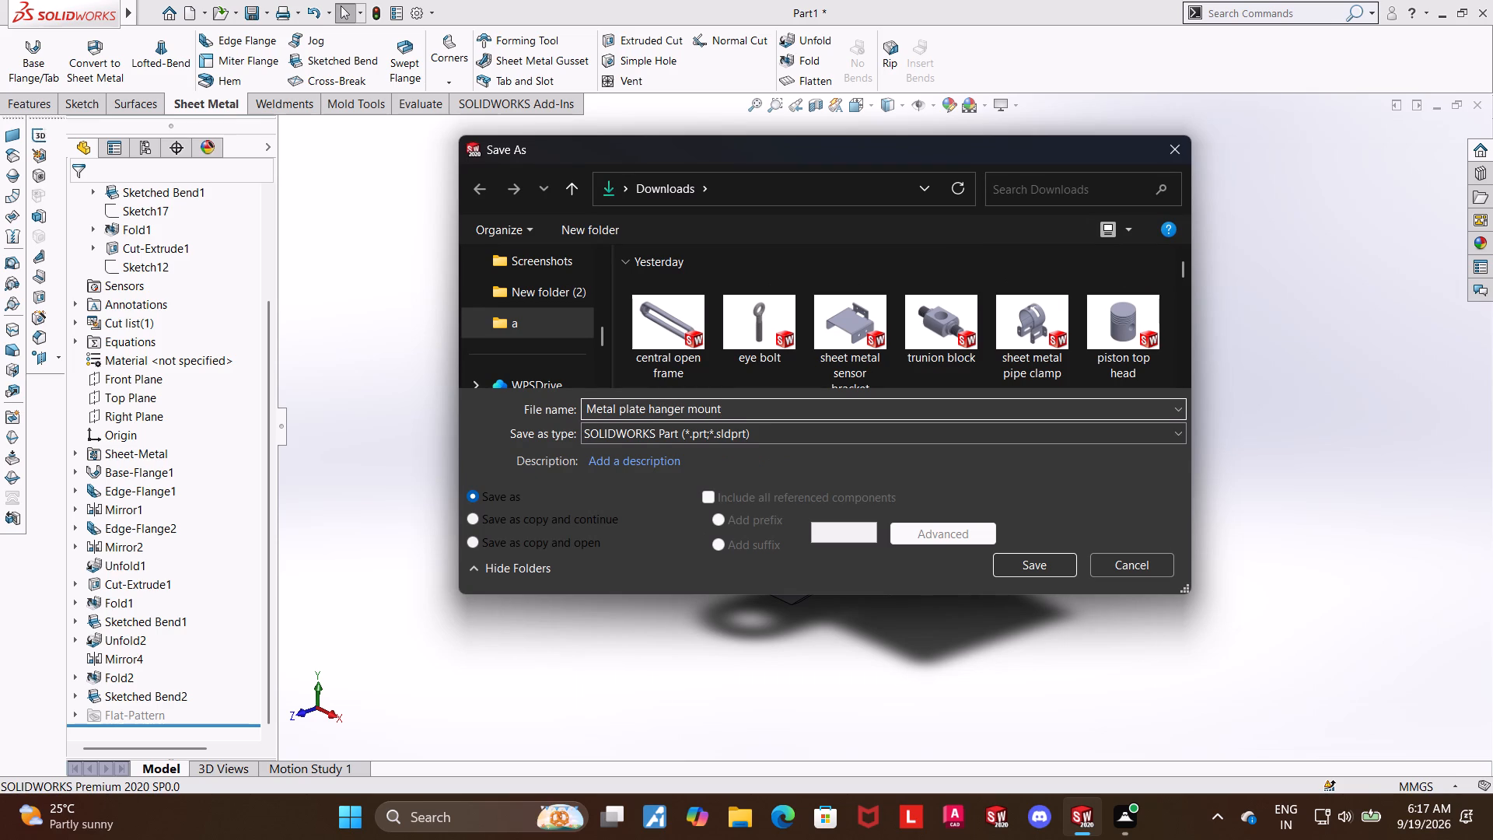
pyautogui.click(1042, 555)
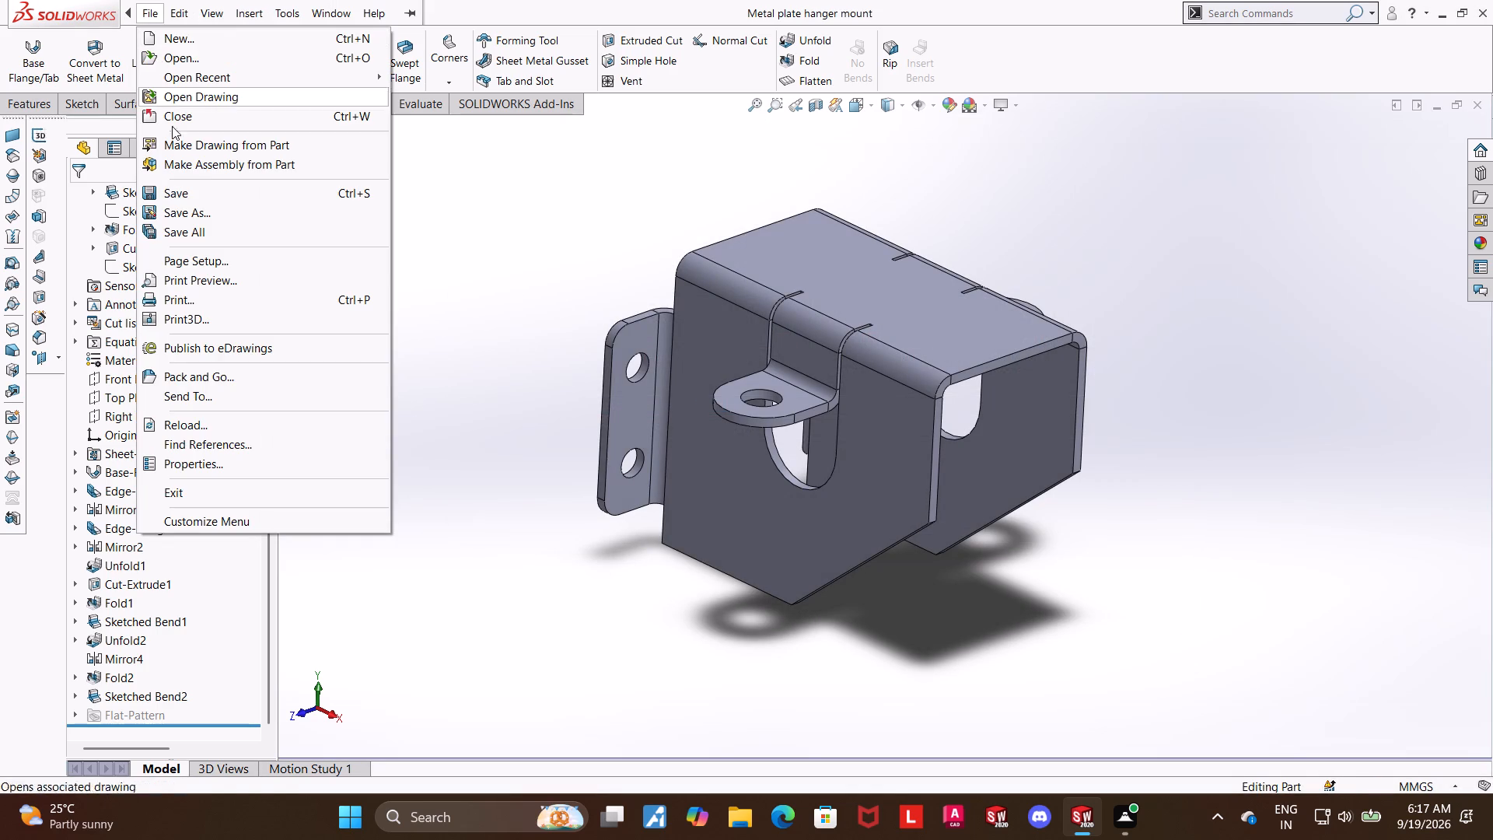
# Export the folded bracket to Downloads as a PDF named Metal plate hanger mount.
pyautogui.click(184, 210)
pyautogui.click(738, 436)
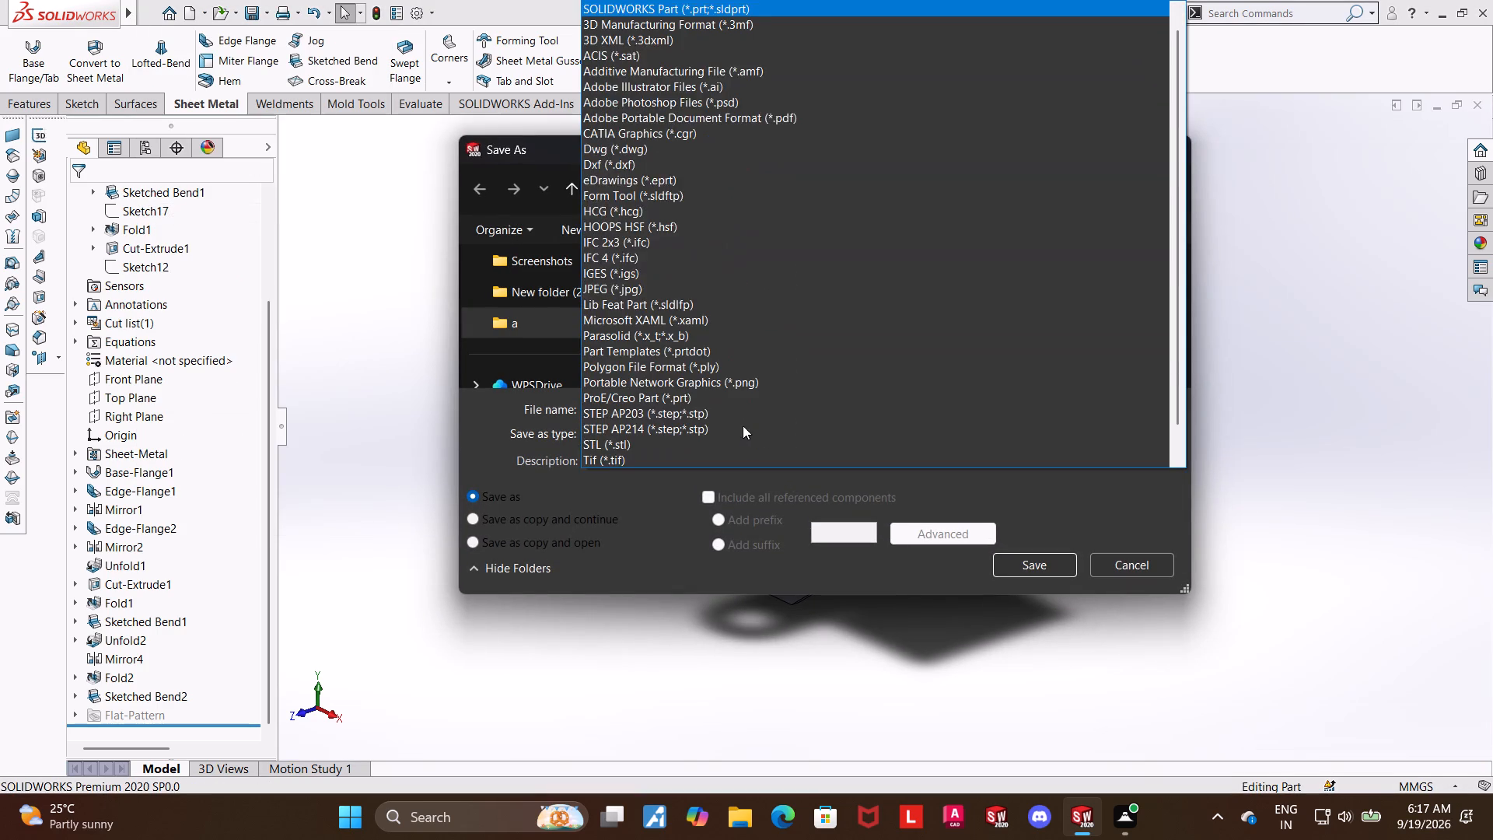
pyautogui.click(797, 121)
pyautogui.click(1033, 598)
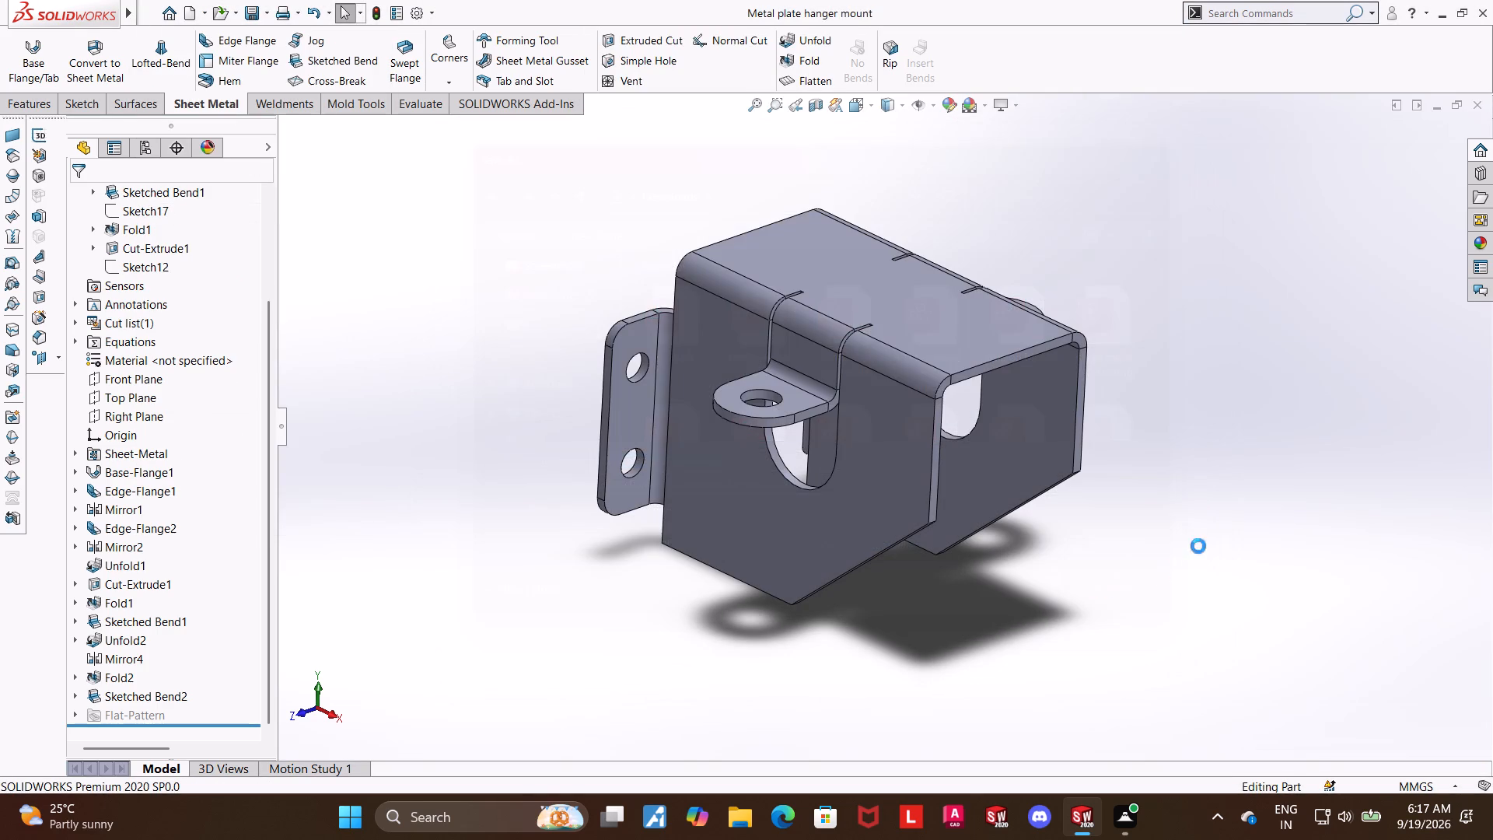
# Flatten the bracket and orient the flat pattern so its whole top face shows in a tilted view.
pyautogui.click(809, 84)
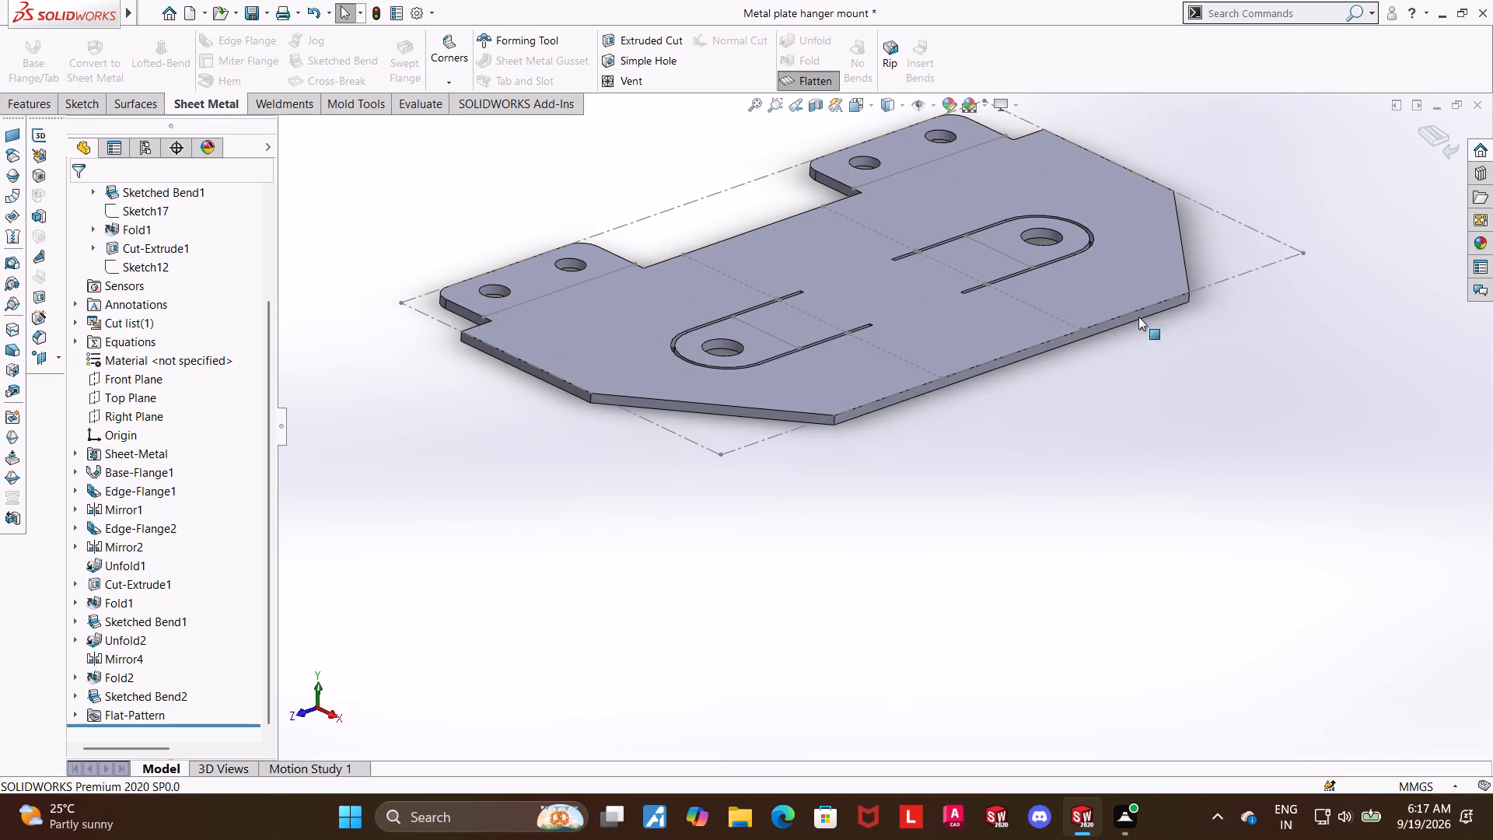
pyautogui.moveTo(1198, 370); pyautogui.dragTo(1177, 388, button='middle')
pyautogui.scroll(3, 1180, 386)
pyautogui.scroll(-2, 1142, 286)
pyautogui.moveTo(1156, 272); pyautogui.dragTo(1132, 334, button='middle')
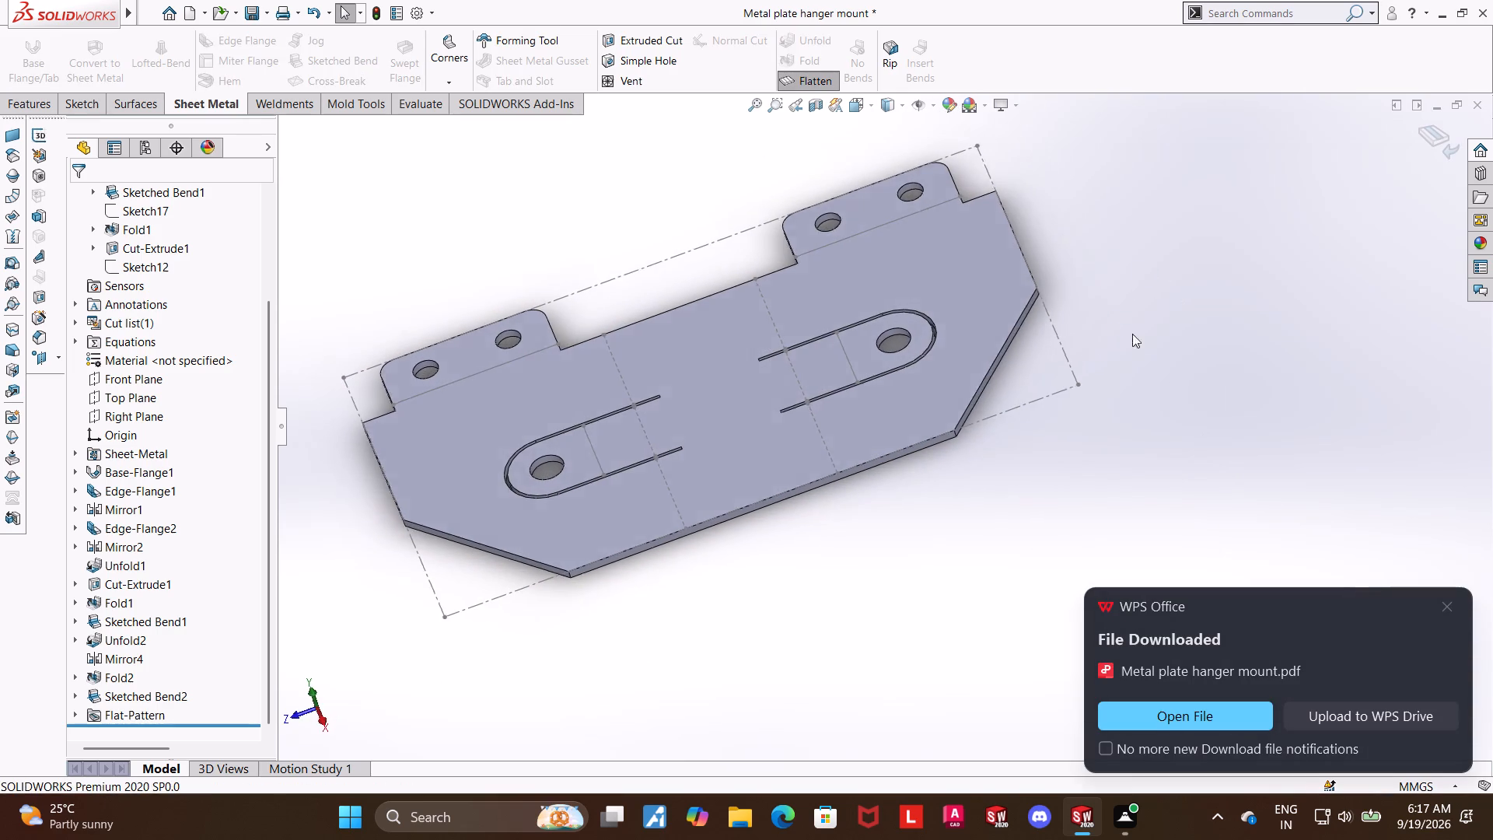
pyautogui.moveTo(1132, 334); pyautogui.dragTo(1126, 334, button='middle')
pyautogui.click(1449, 614)
pyautogui.scroll(5, 849, 474)
pyautogui.scroll(-2, 743, 409)
pyautogui.click(1156, 555)
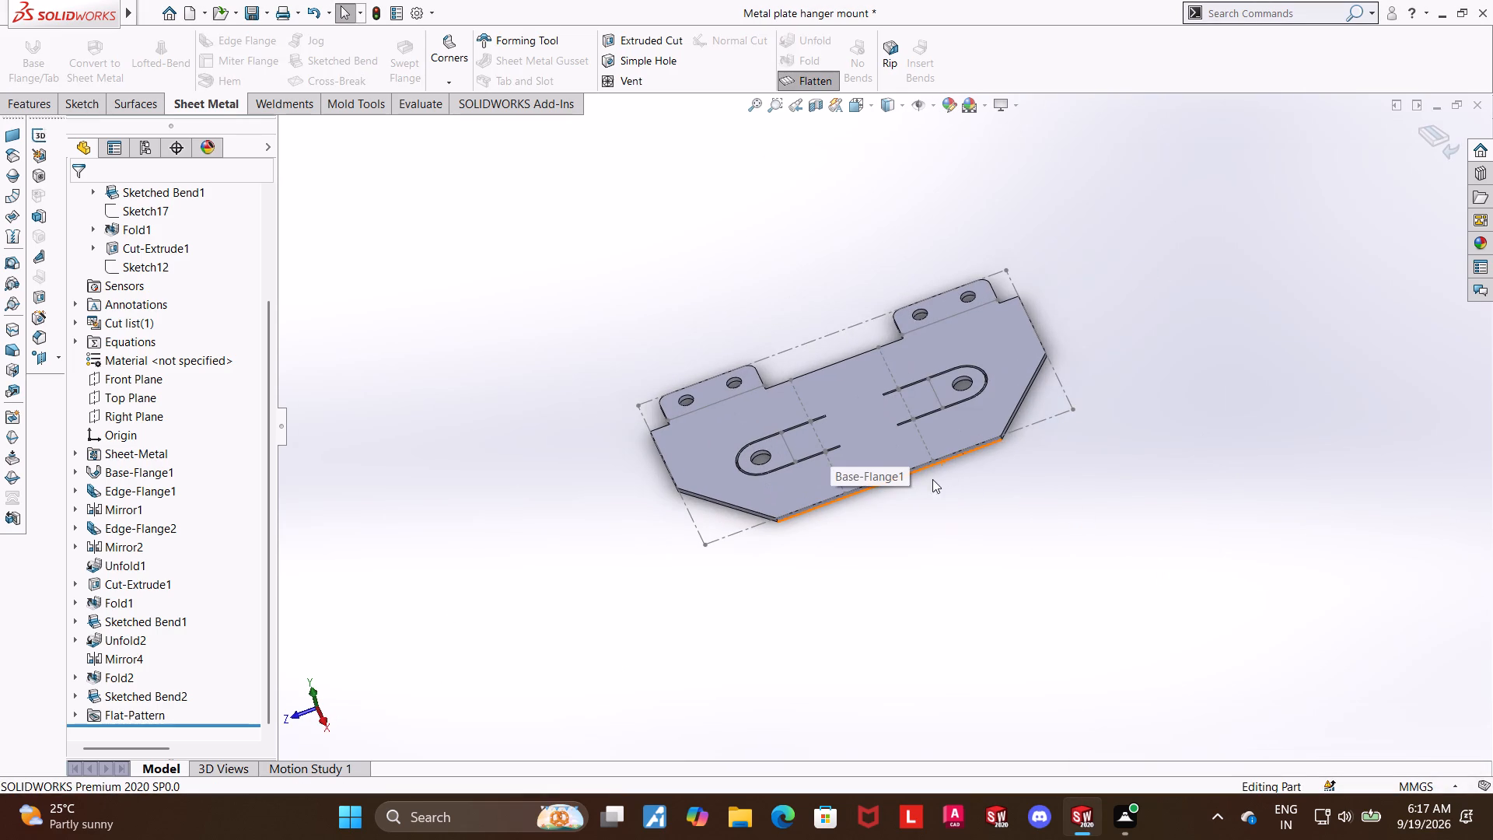
pyautogui.scroll(-3, 971, 527)
pyautogui.scroll(3, 963, 461)
pyautogui.scroll(-3, 855, 373)
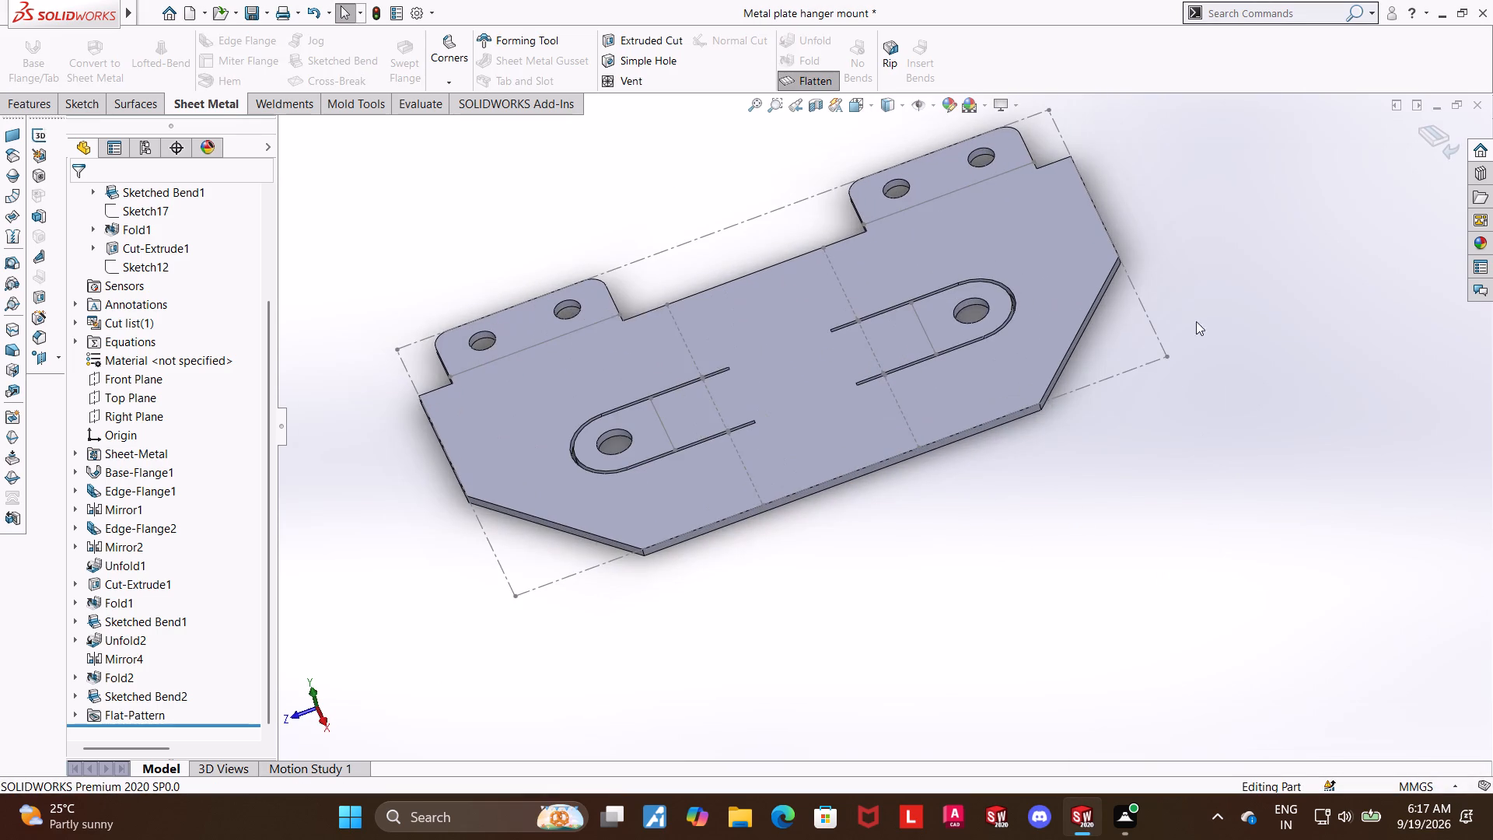
pyautogui.moveTo(1193, 324); pyautogui.dragTo(1199, 340, button='middle')
pyautogui.scroll(1, 1200, 340)
pyautogui.scroll(-1, 924, 285)
pyautogui.scroll(1, 773, 357)
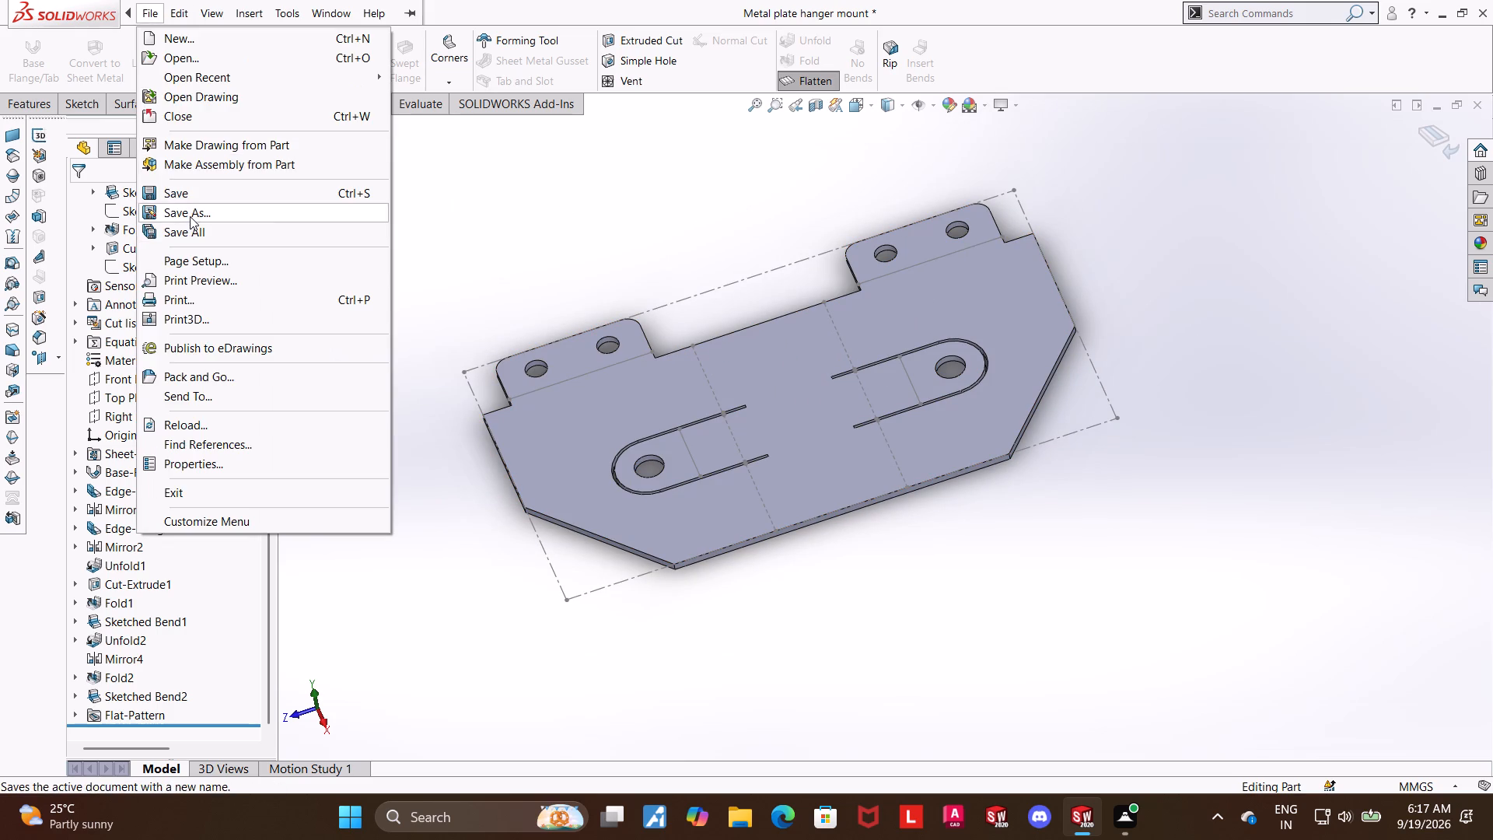
# Export the flat pattern view to Downloads as a PDF named Metal plate hanger mount 2.
pyautogui.click(191, 215)
pyautogui.click(809, 412)
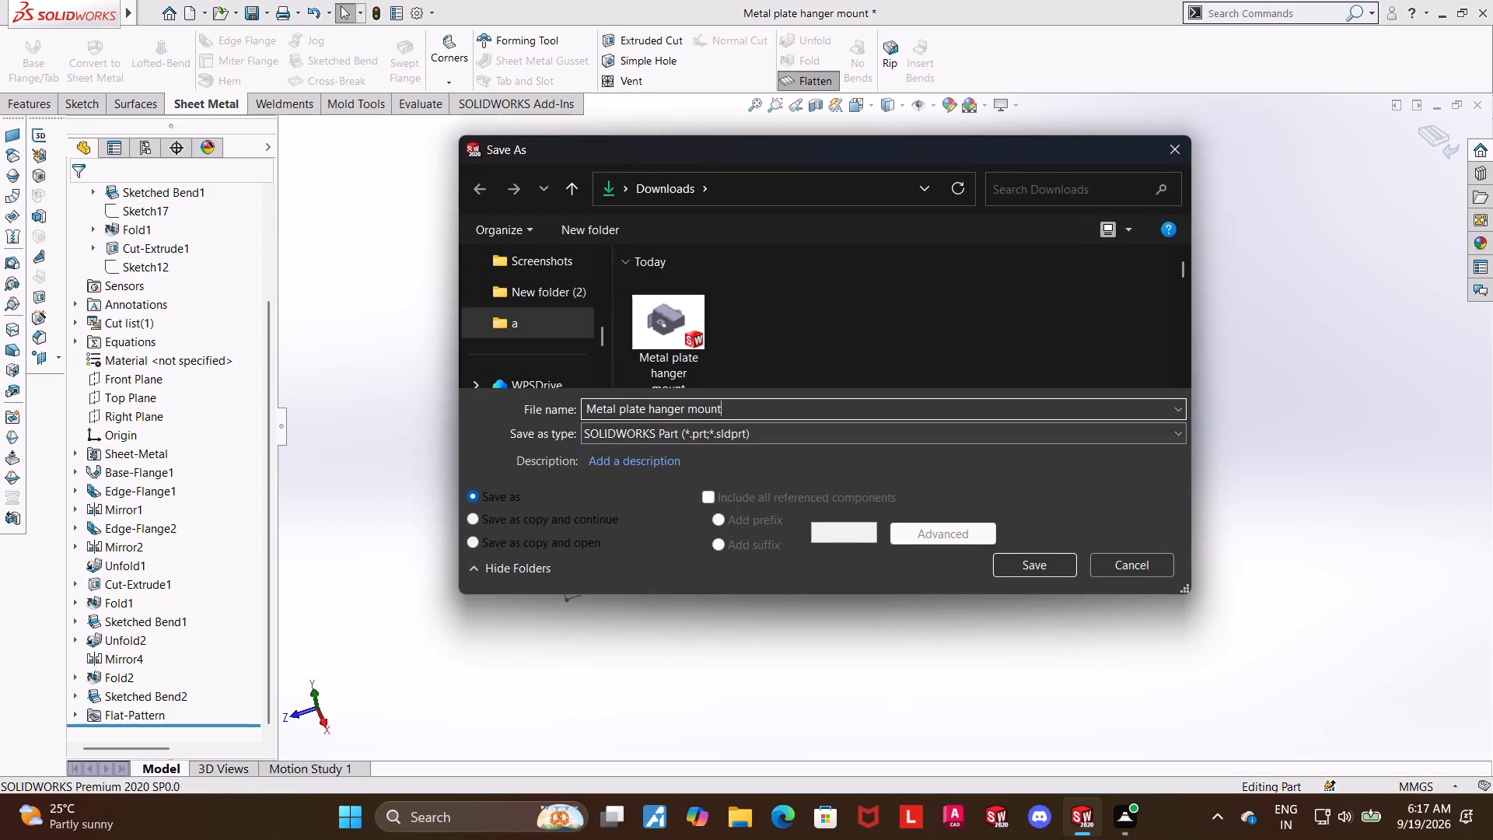
pyautogui.press('space')
pyautogui.write('2')
pyautogui.click(837, 435)
pyautogui.click(790, 119)
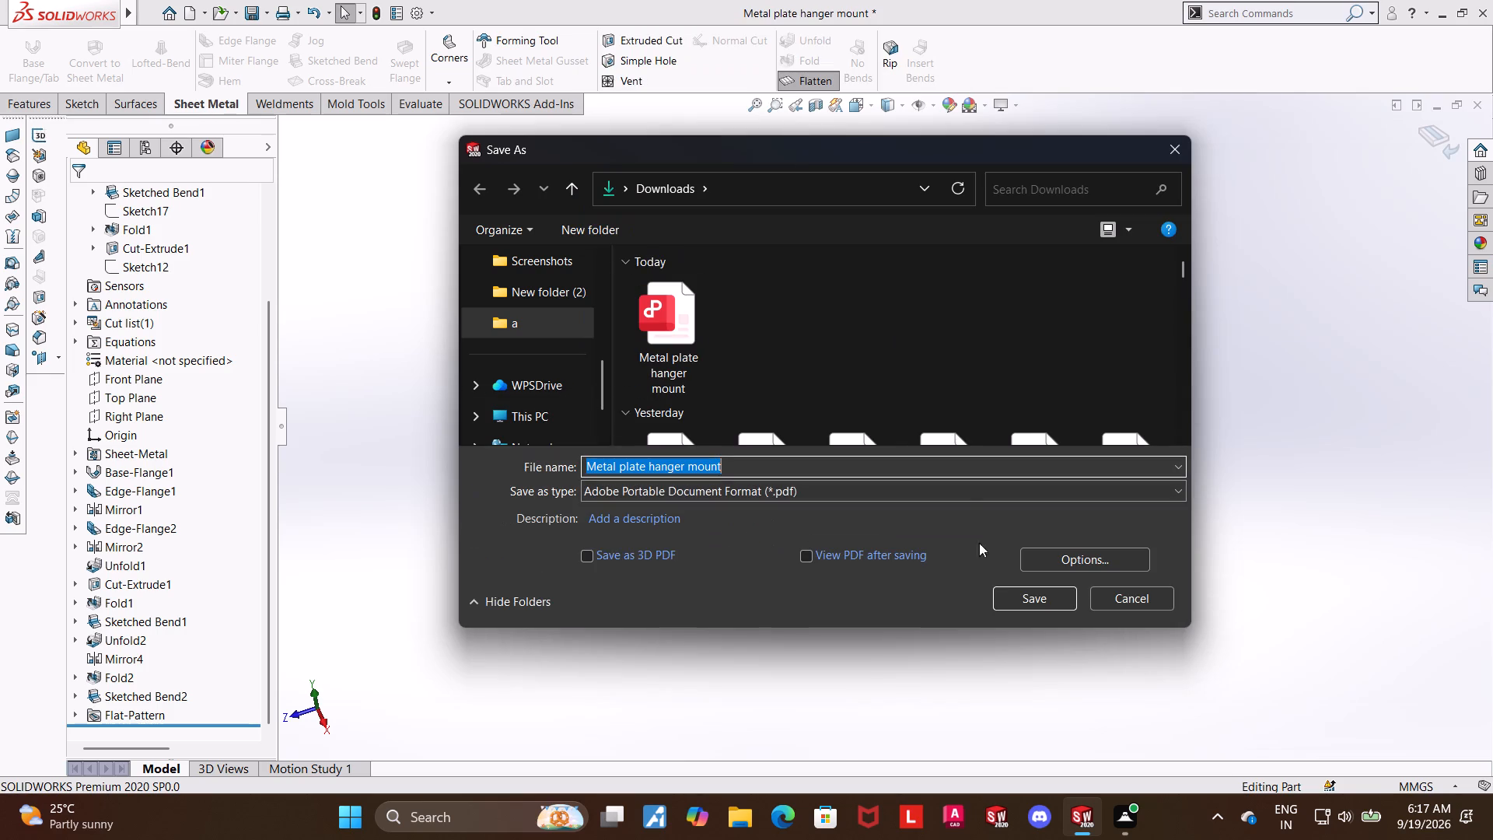
pyautogui.click(766, 469)
pyautogui.press('space')
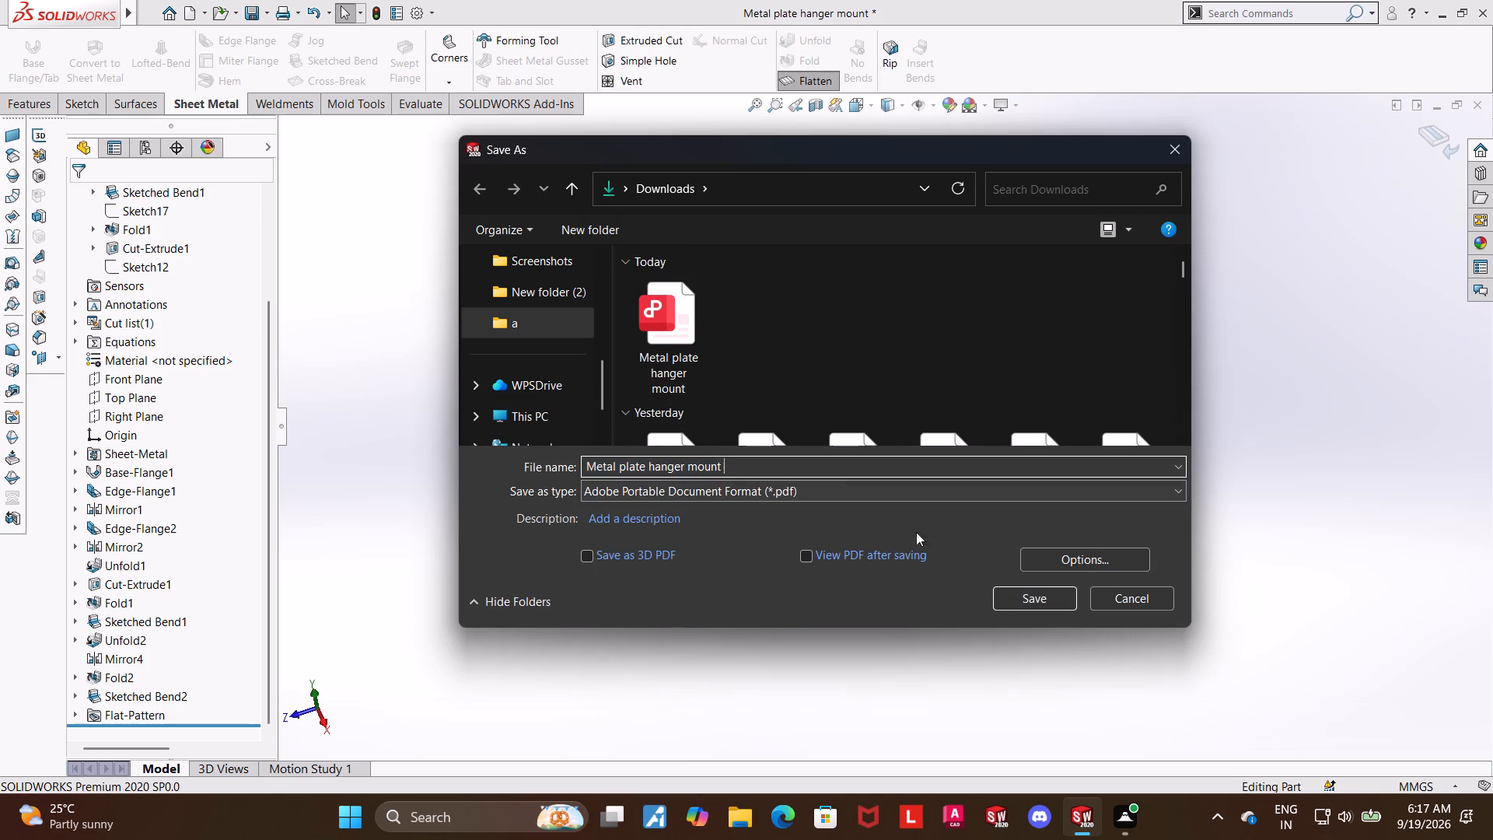
pyautogui.press('2')
pyautogui.click(1029, 600)
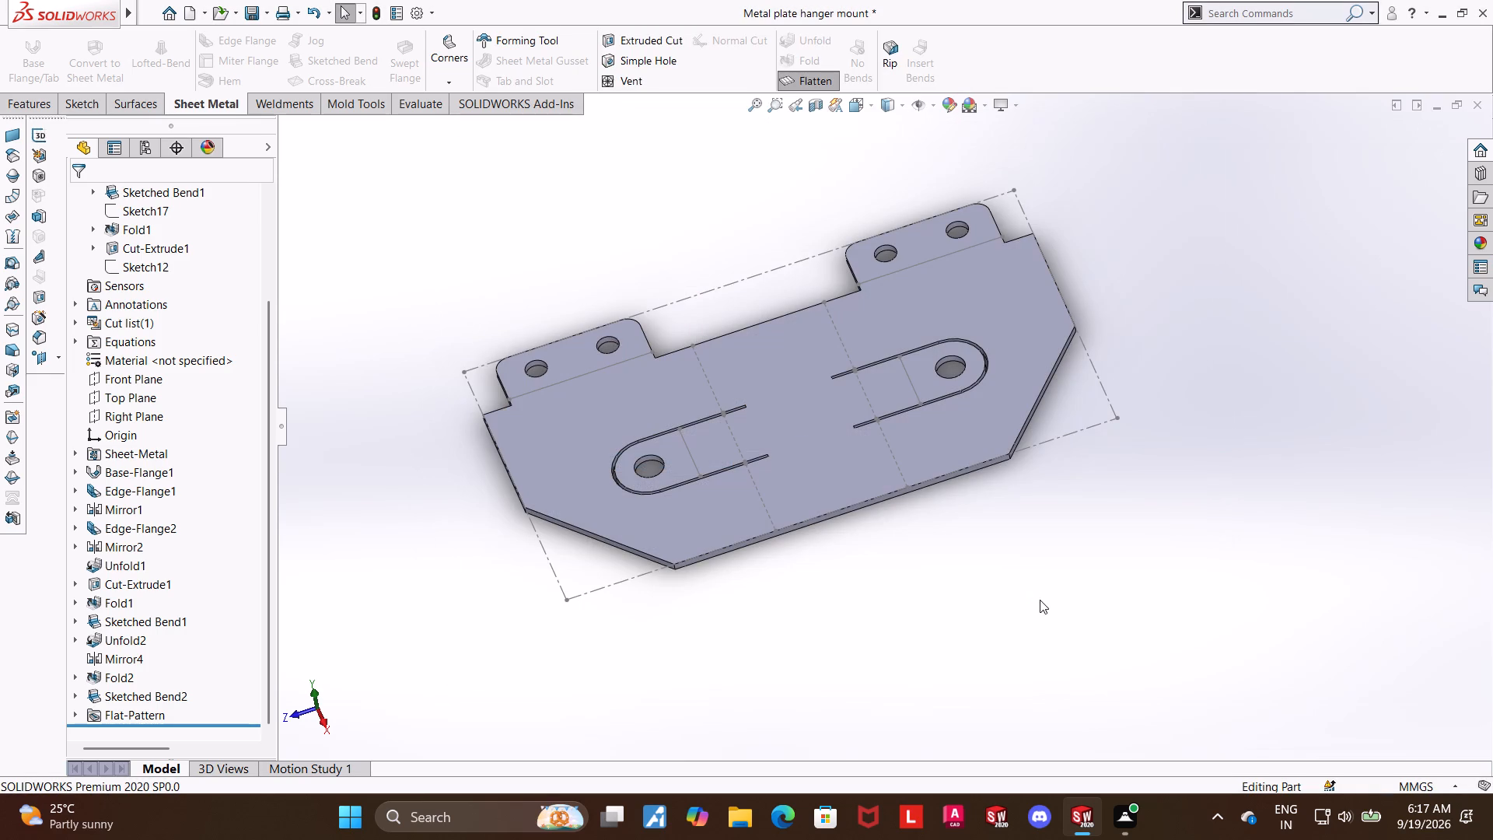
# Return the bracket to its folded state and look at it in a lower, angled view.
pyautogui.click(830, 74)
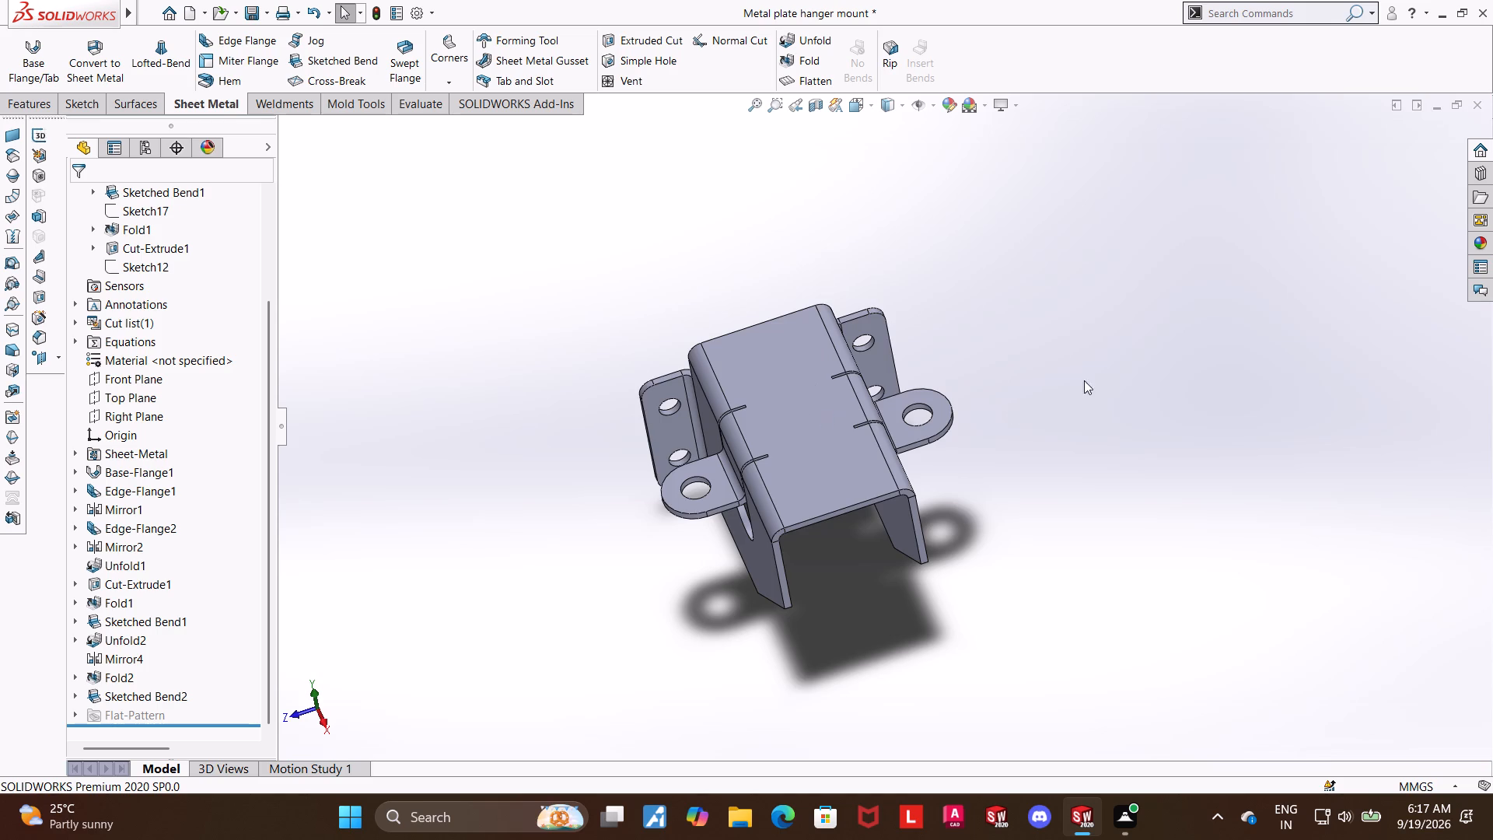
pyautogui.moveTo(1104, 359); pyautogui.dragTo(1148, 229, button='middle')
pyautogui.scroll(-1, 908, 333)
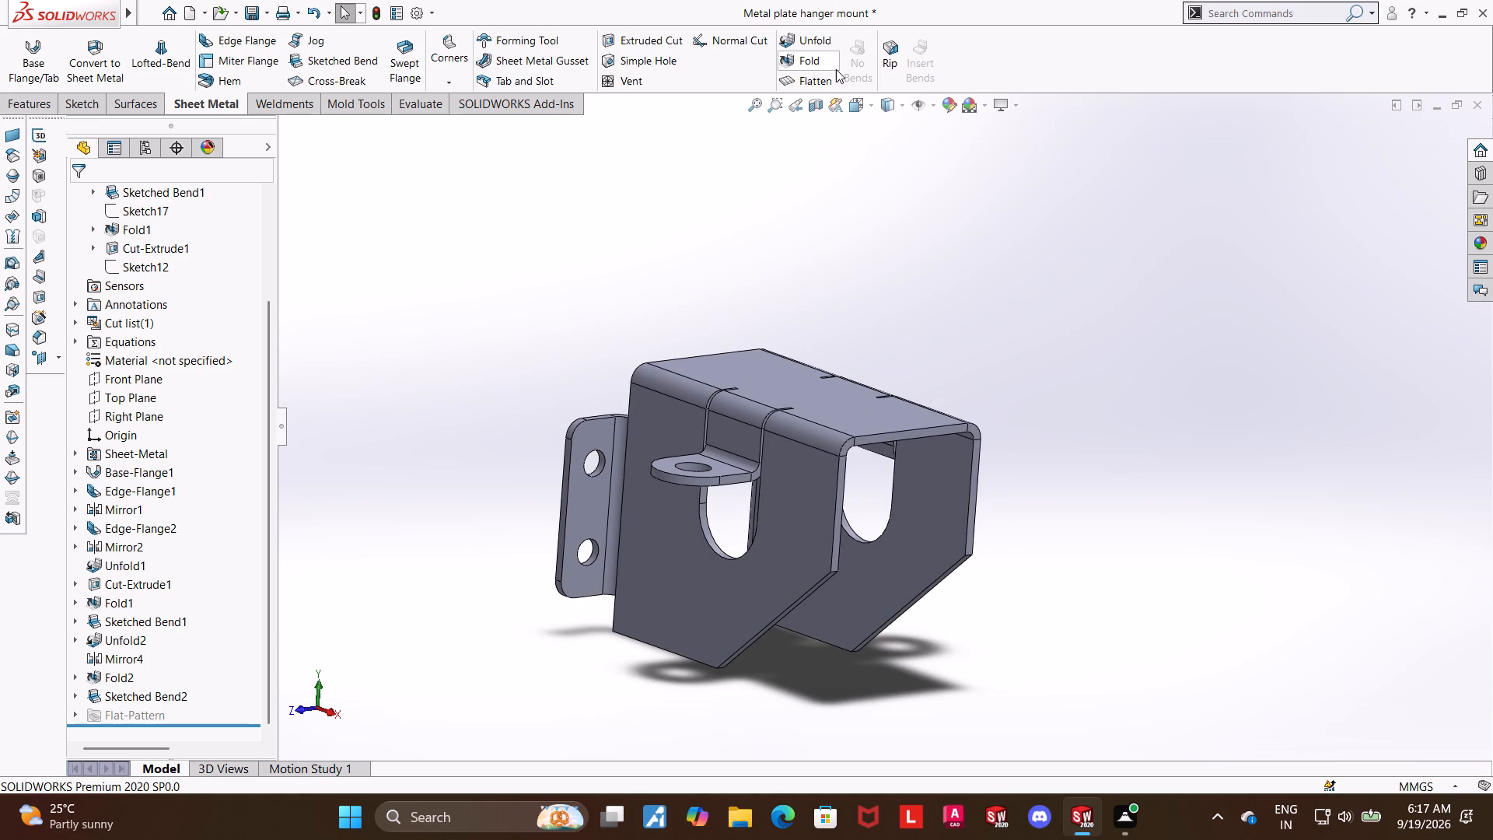
# Flatten the bracket again and start a DWG export of it to Downloads, named Metal plate hanger mount.
pyautogui.click(830, 79)
pyautogui.moveTo(1064, 314); pyautogui.dragTo(1054, 362, button='middle')
pyautogui.scroll(1, 845, 348)
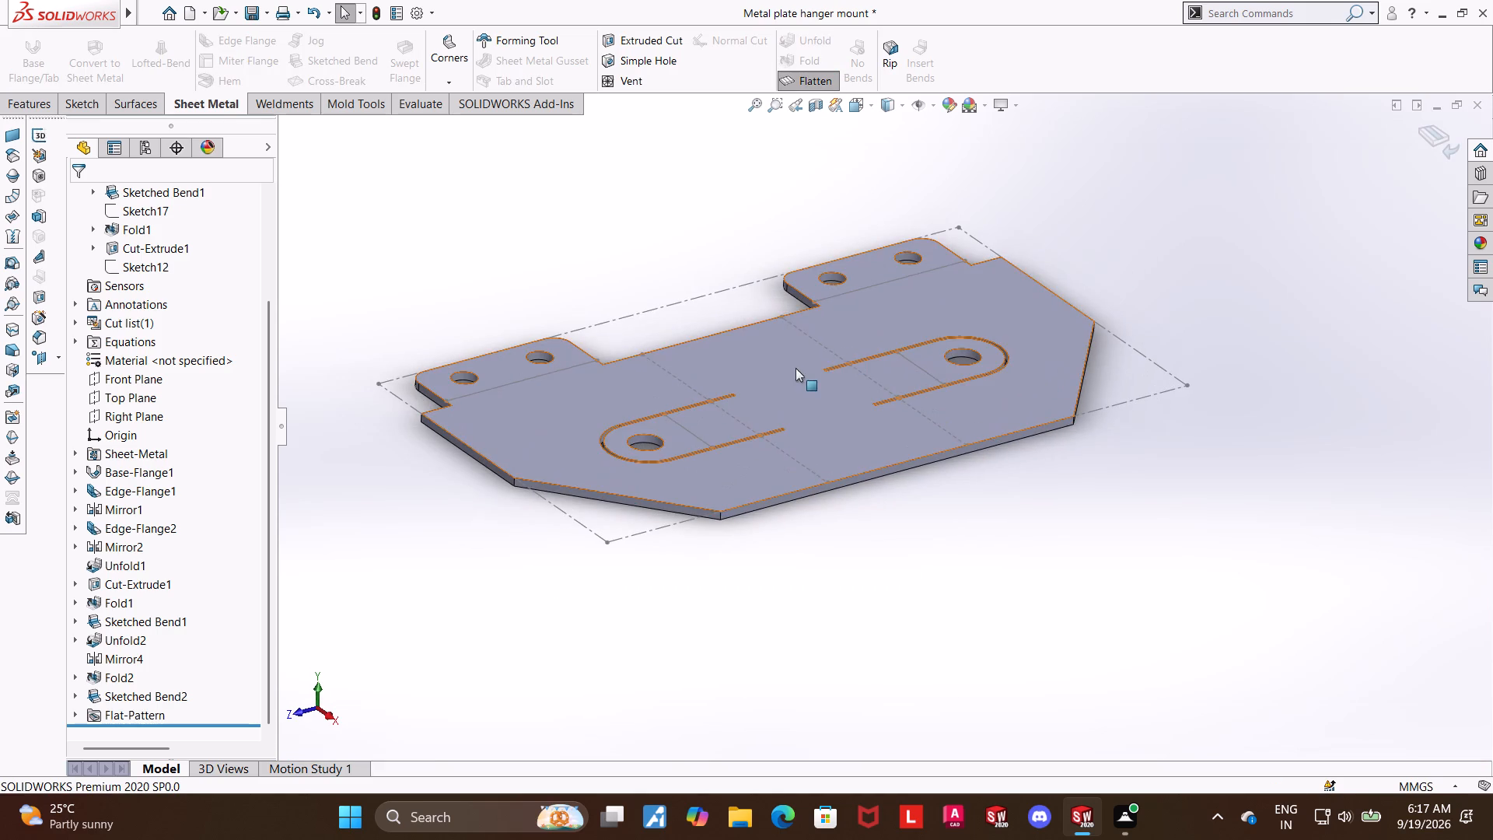
pyautogui.rightClick(795, 368)
pyautogui.click(879, 734)
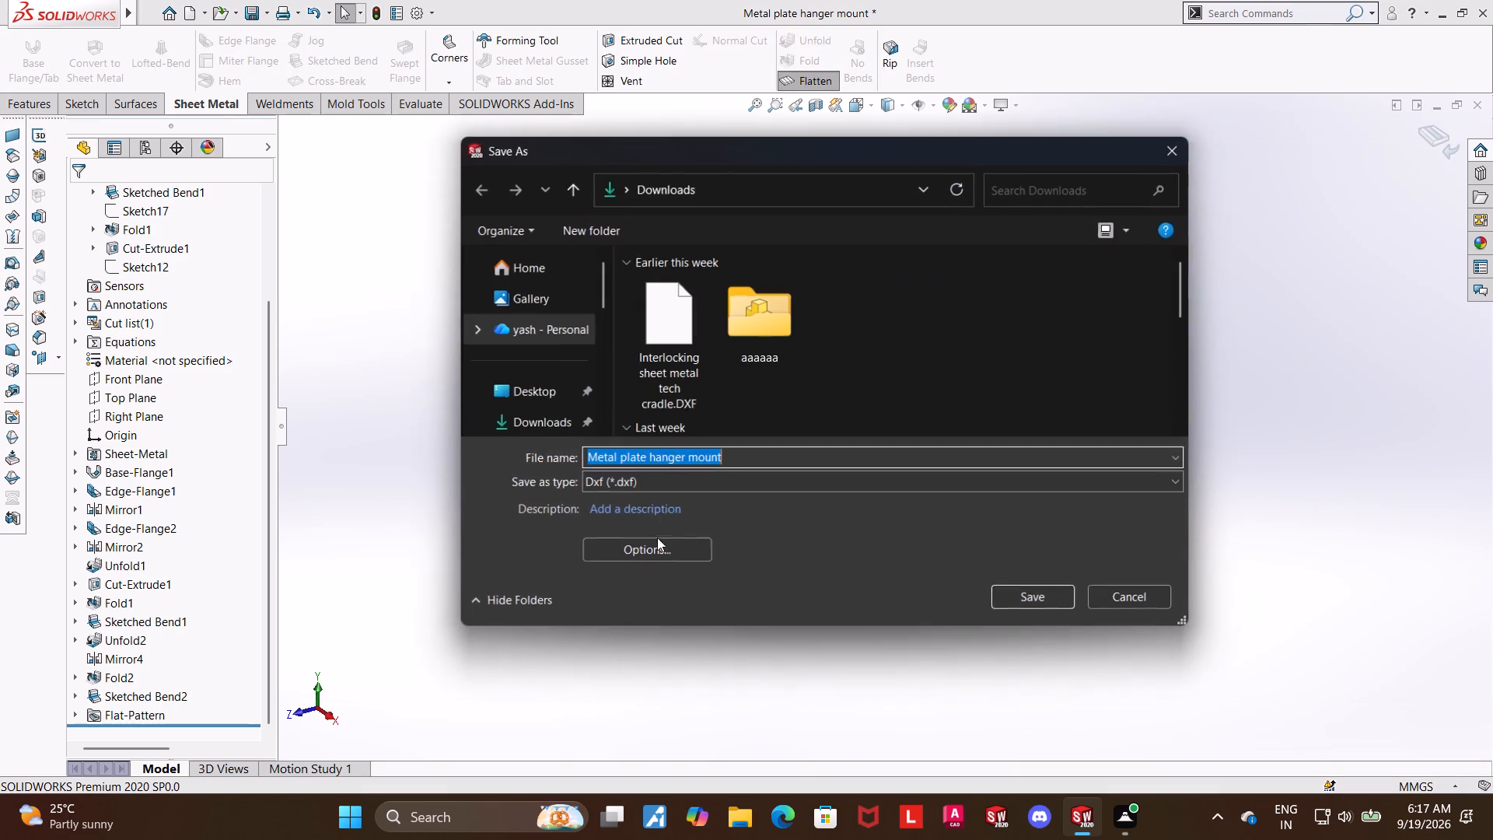
pyautogui.click(667, 487)
pyautogui.click(680, 529)
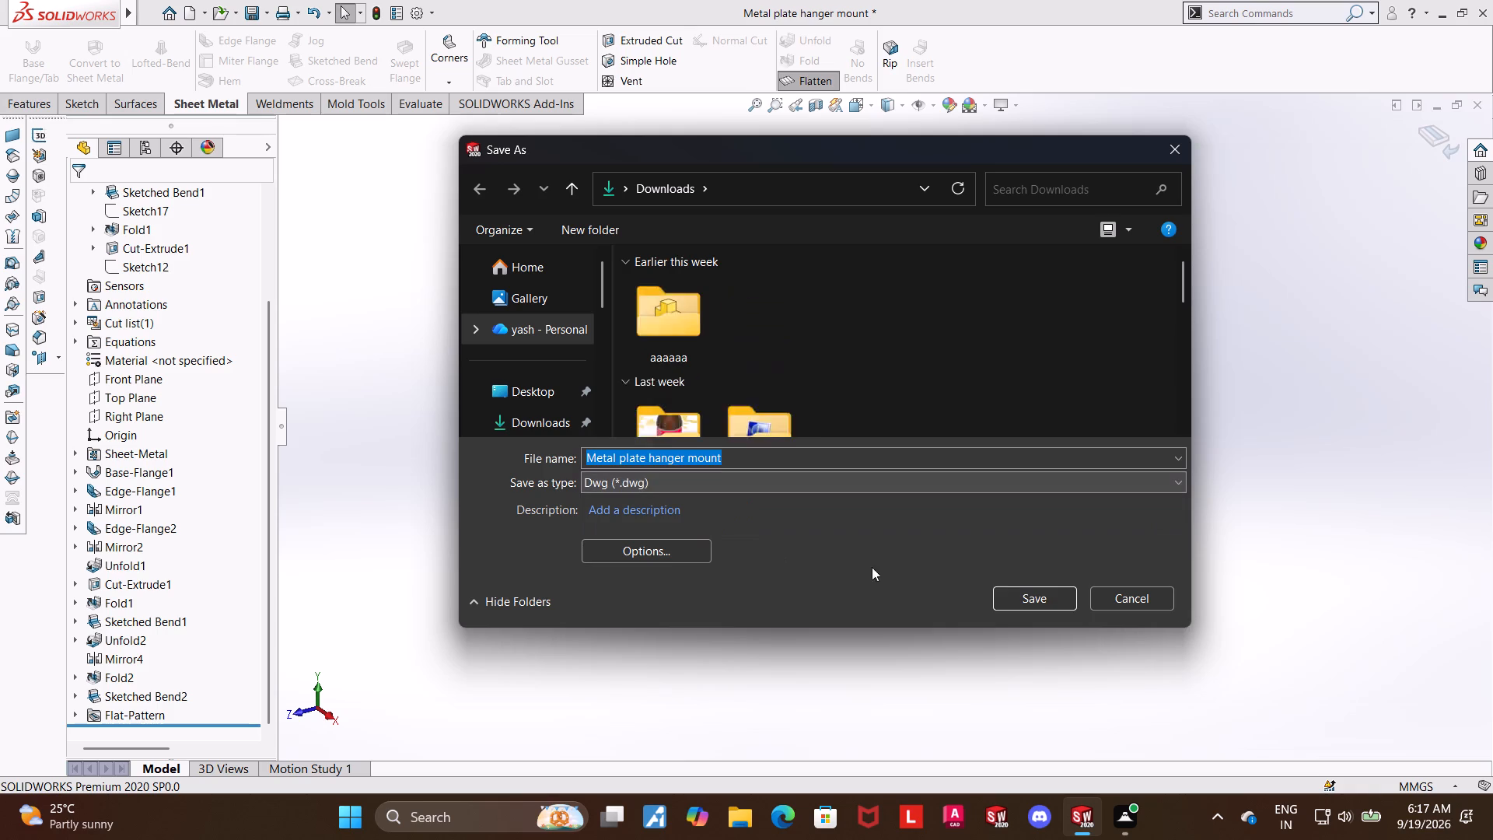
pyautogui.click(1040, 590)
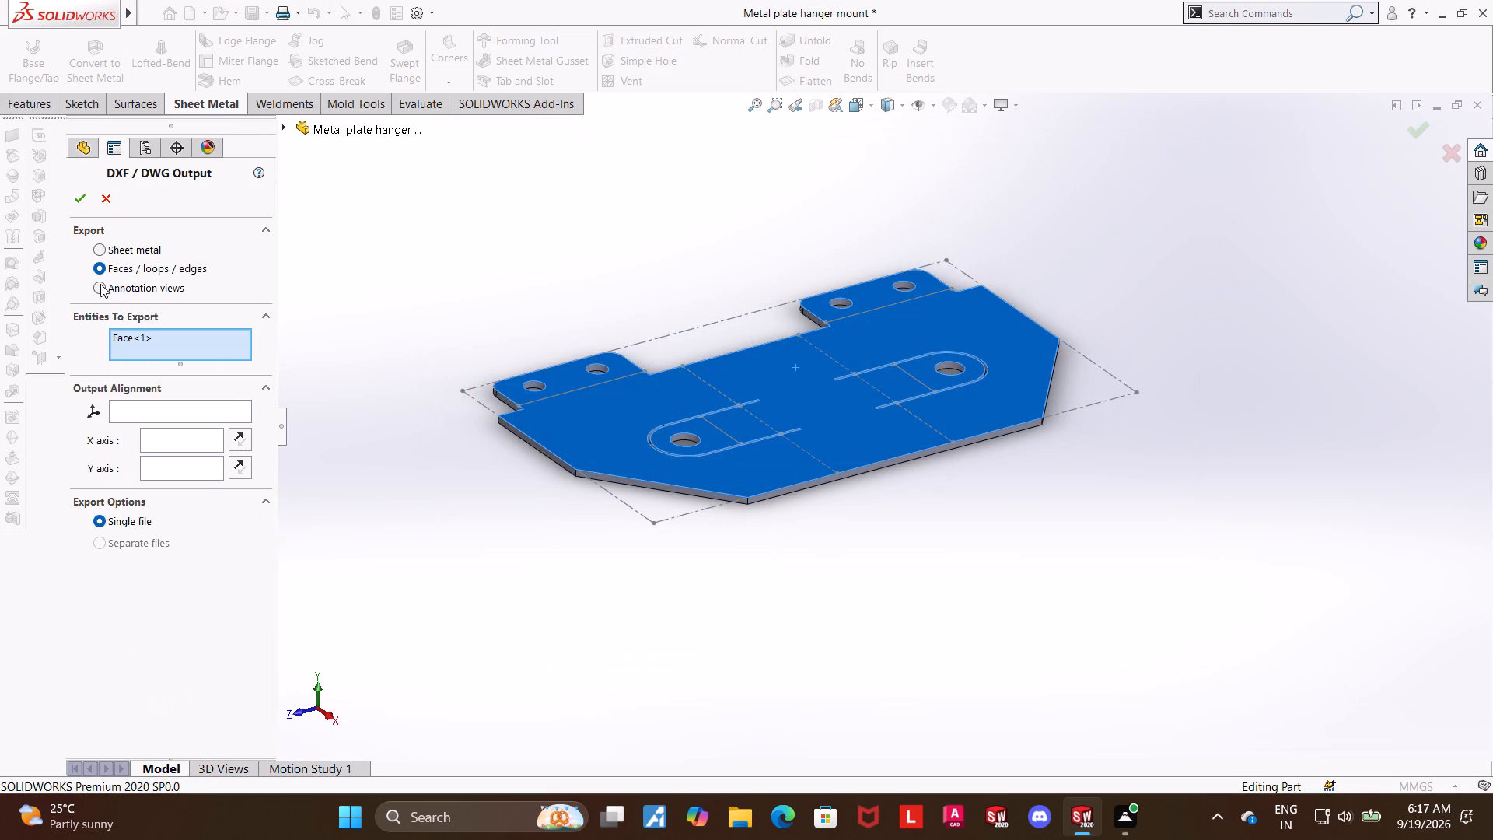
# Export as sheet metal with geometry, hidden edges, bend lines, sketches and bounding box in a single file, and save the DWG.
pyautogui.click(102, 250)
pyautogui.click(111, 354)
pyautogui.click(113, 377)
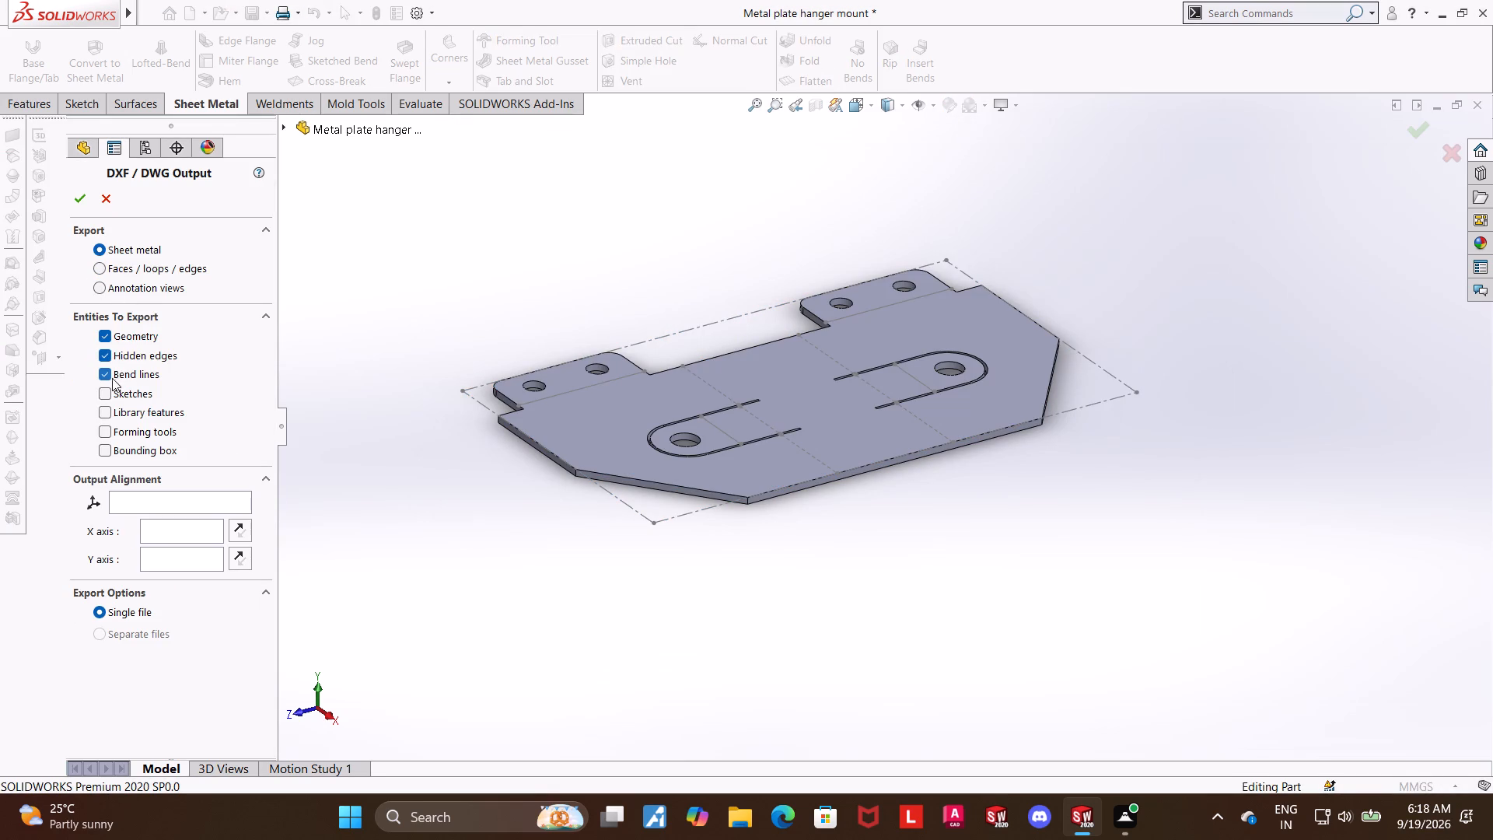
pyautogui.click(101, 391)
pyautogui.click(103, 453)
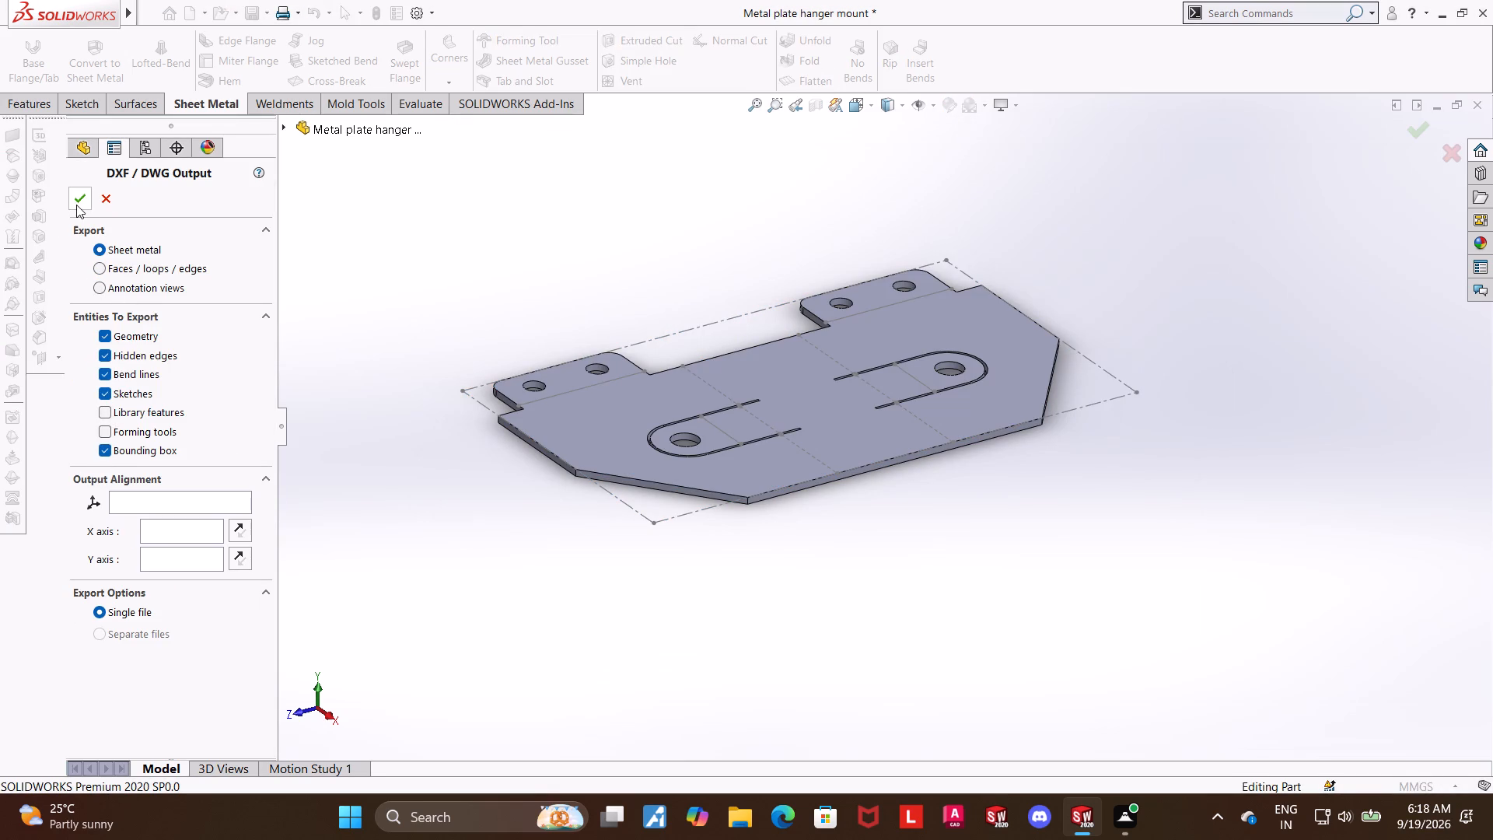
pyautogui.click(79, 202)
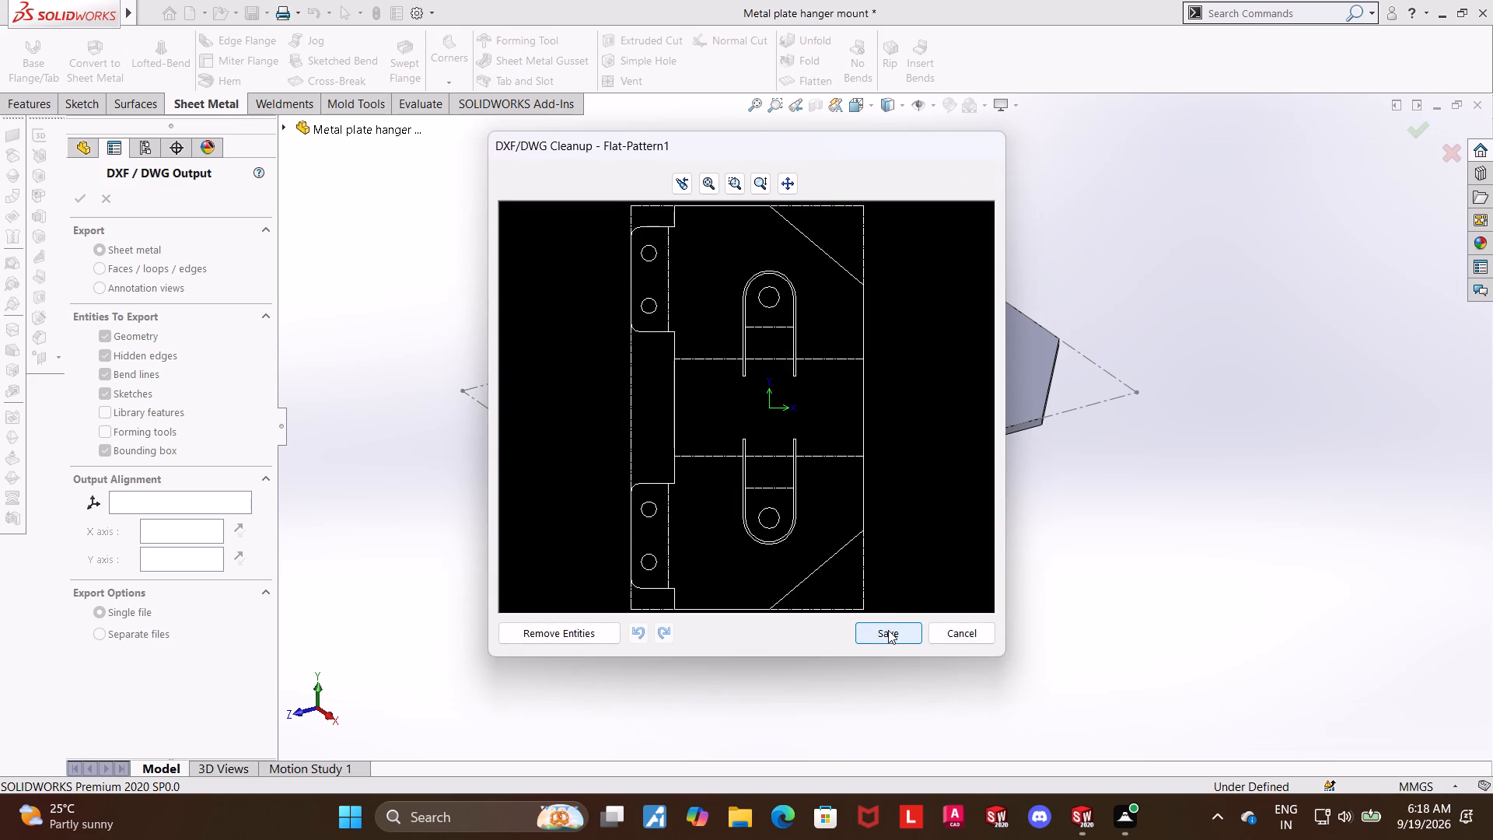
pyautogui.doubleClick(888, 630)
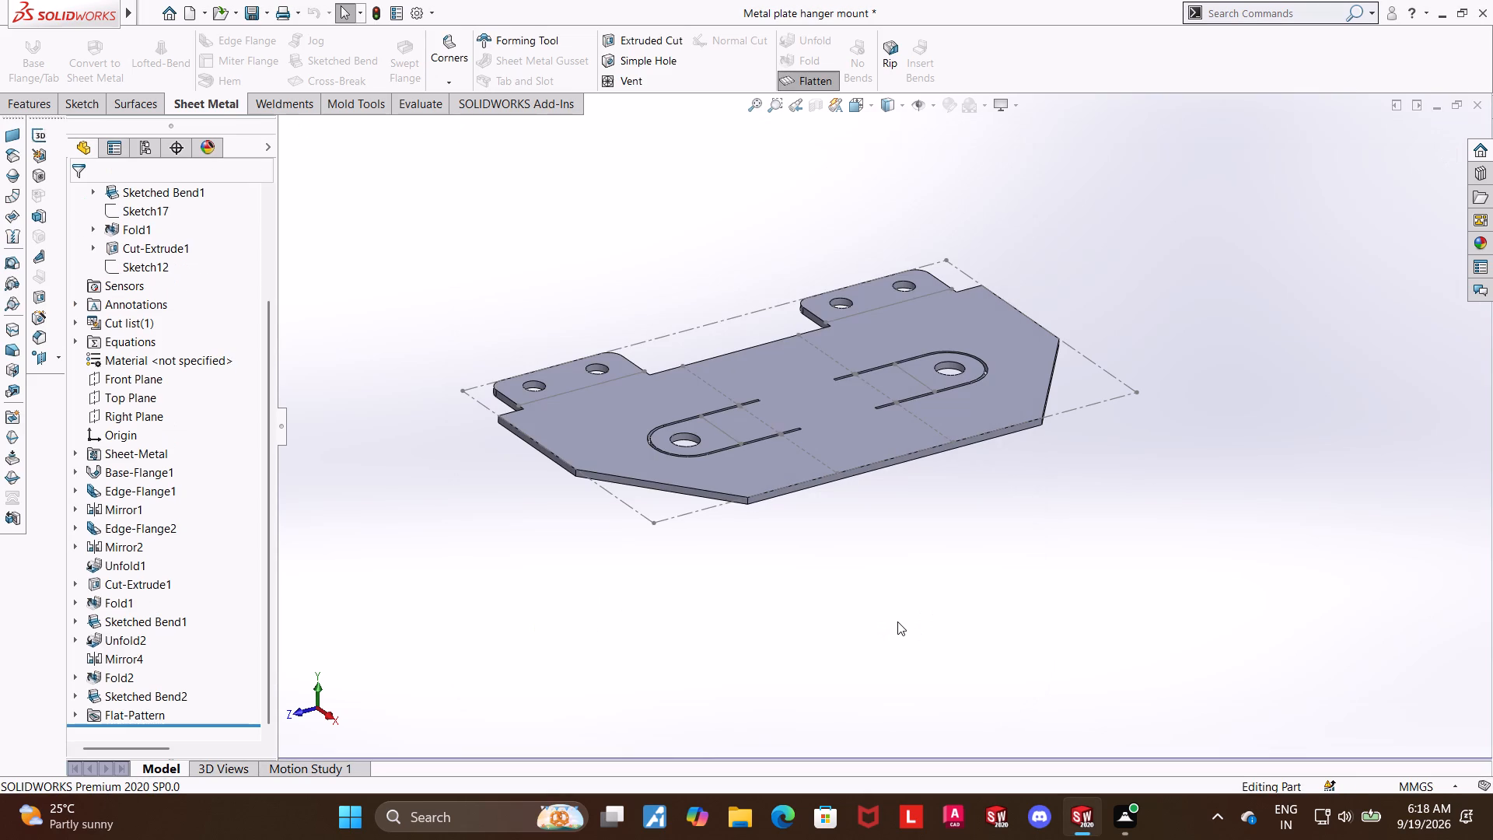